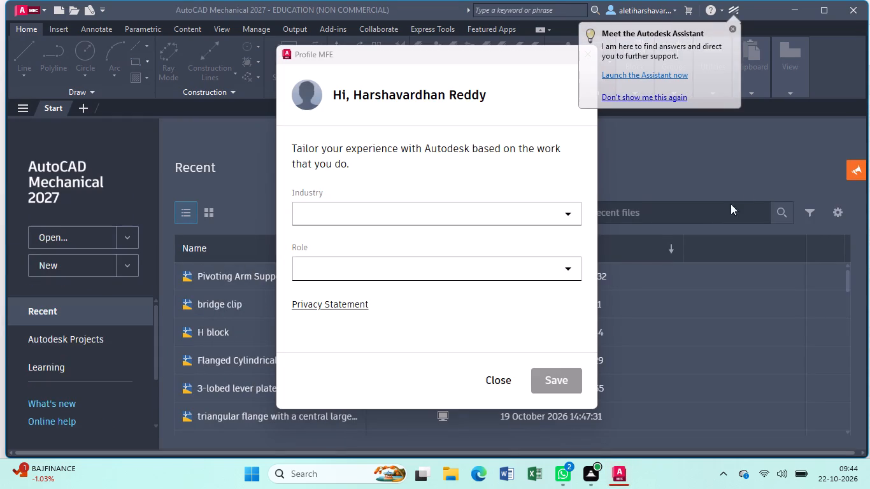
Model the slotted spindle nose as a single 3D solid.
Dismiss the assistant tip and the profile prompt, and start a new blank drawing.
left_click(733, 28)
left_click(593, 52)
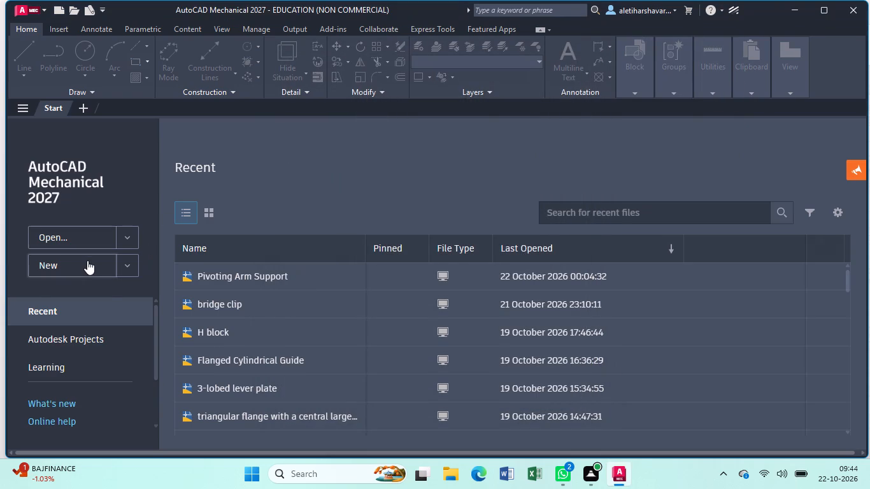
left_click(87, 260)
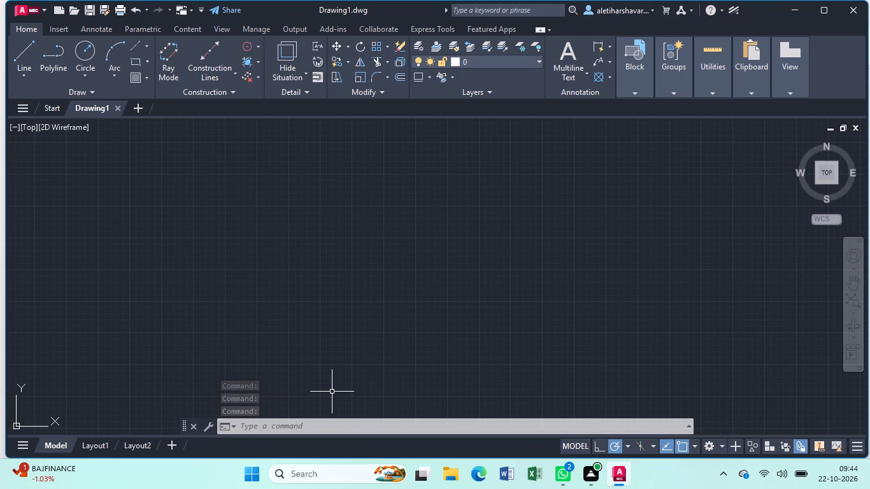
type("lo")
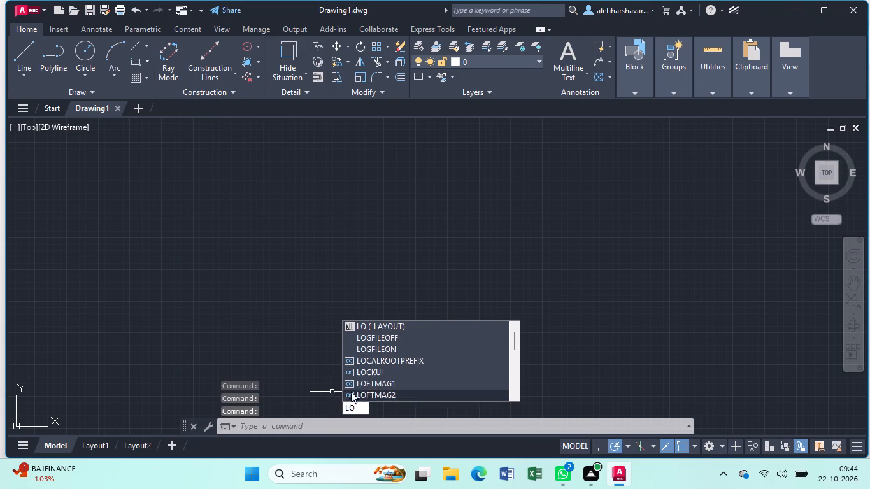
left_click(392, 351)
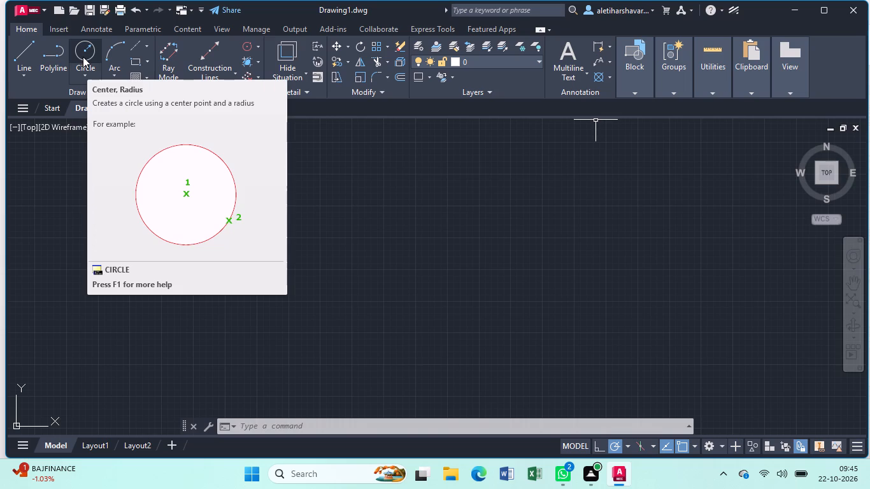
Draw a circle with a radius of 65 in the middle of the drawing area.
double_click(83, 57)
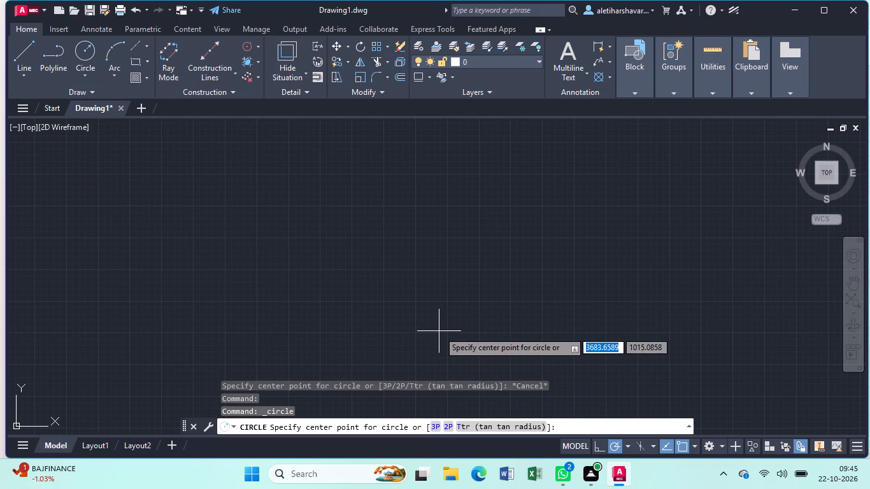
left_click(411, 287)
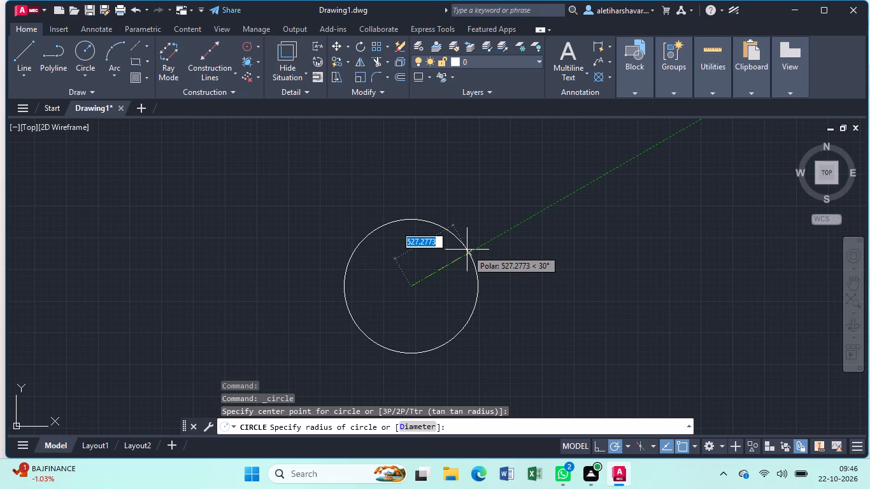
type("65")
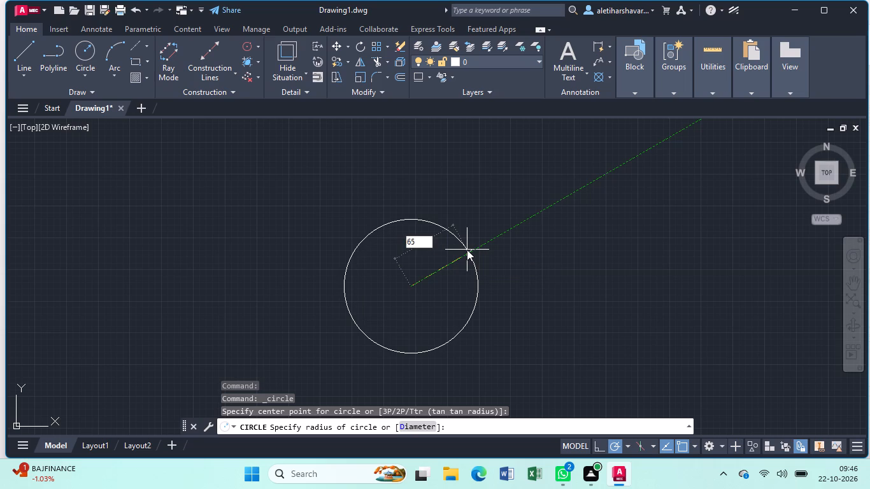
key("Return")
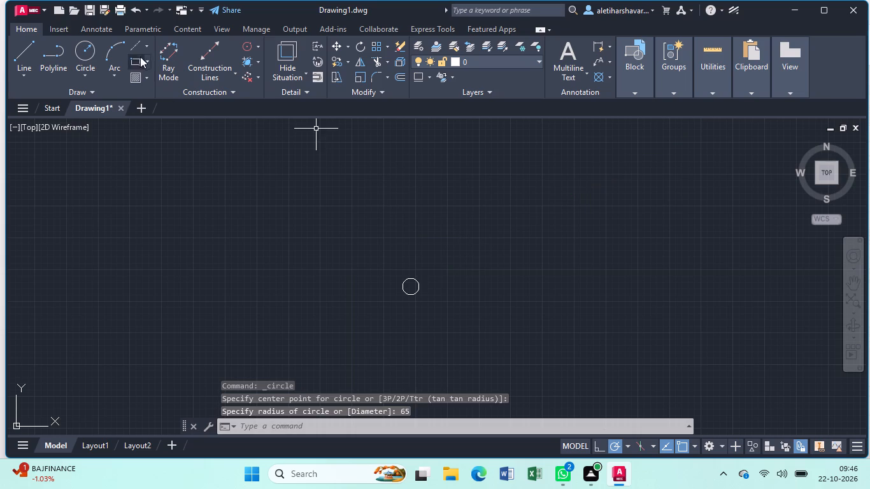
Draw a vertical line about 143 units long through the circle's centre, extending slightly beyond the circle at both ends.
scroll(418, 258, "up", 2)
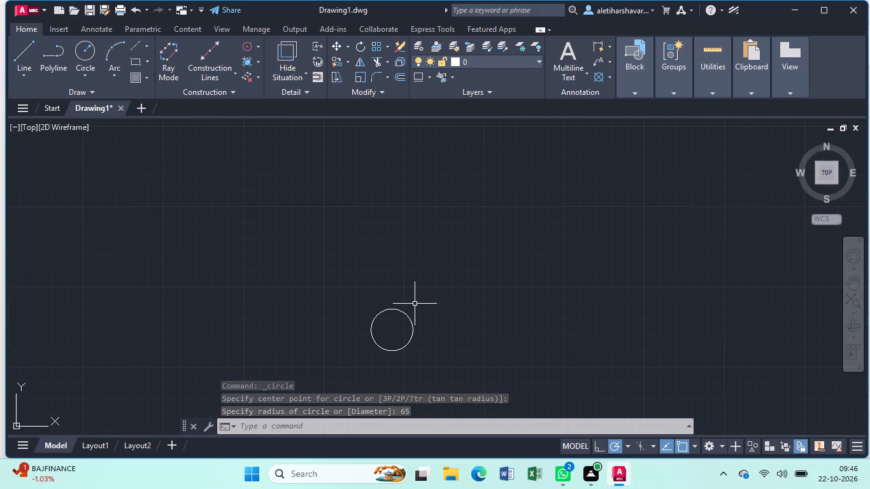
middle_click_drag(413, 304, 409, 210)
middle_click(409, 210)
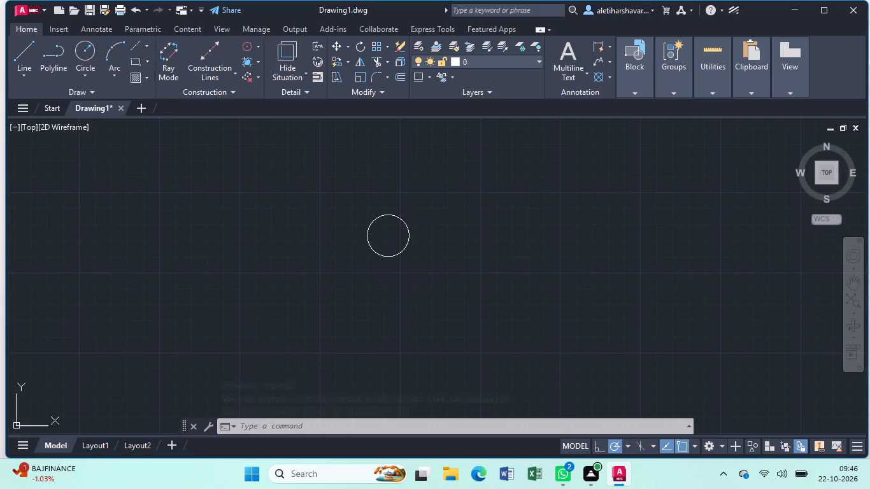
scroll(411, 206, "up", 2)
scroll(267, 280, "up", 1)
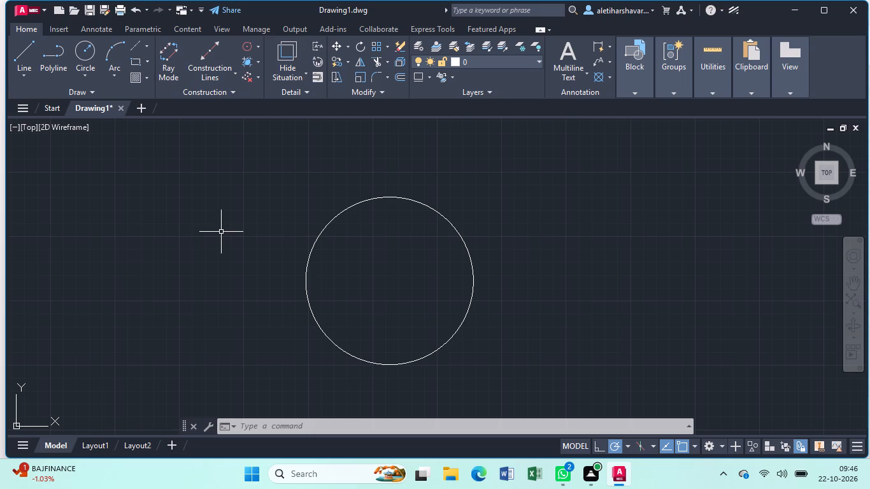
key("l")
key("Return")
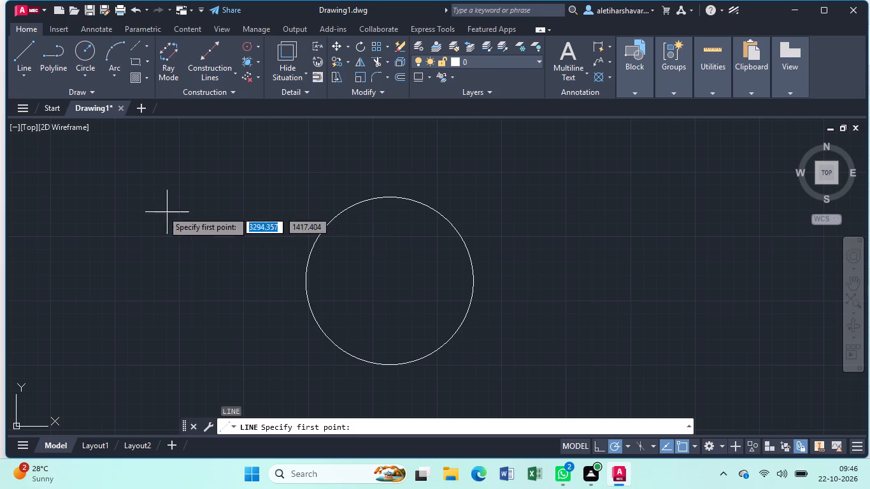
left_click(394, 280)
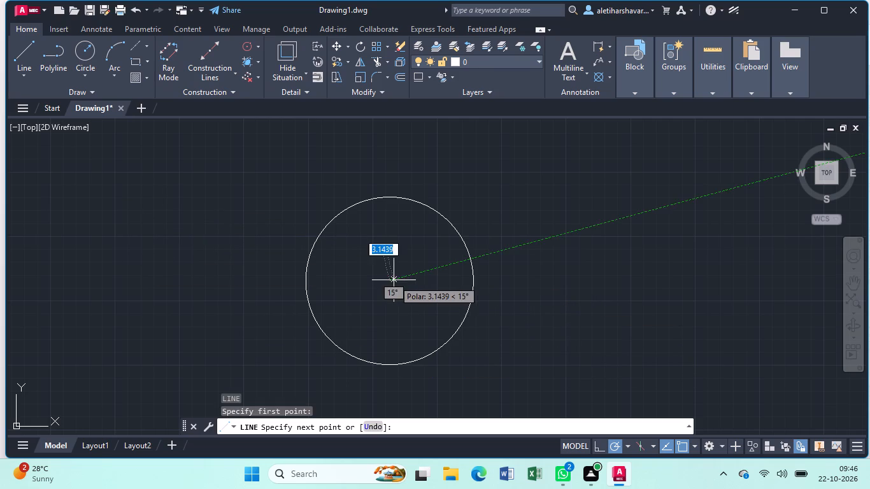
left_click(392, 187)
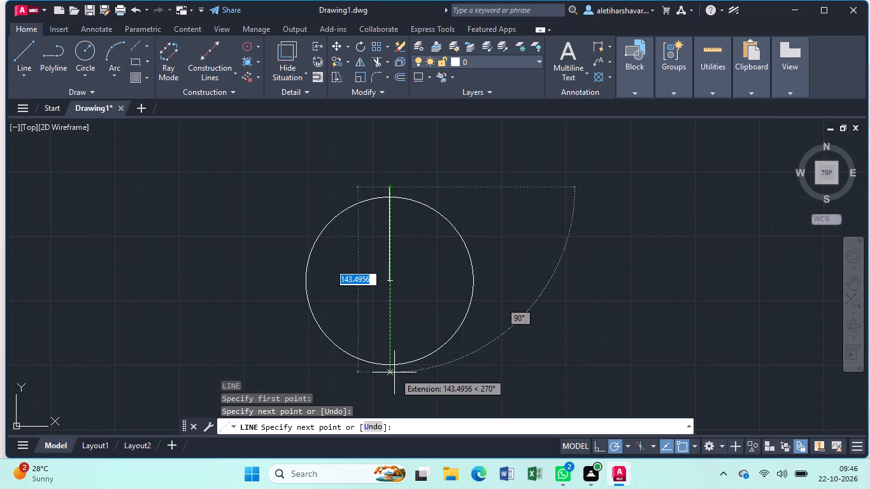
left_click(394, 372)
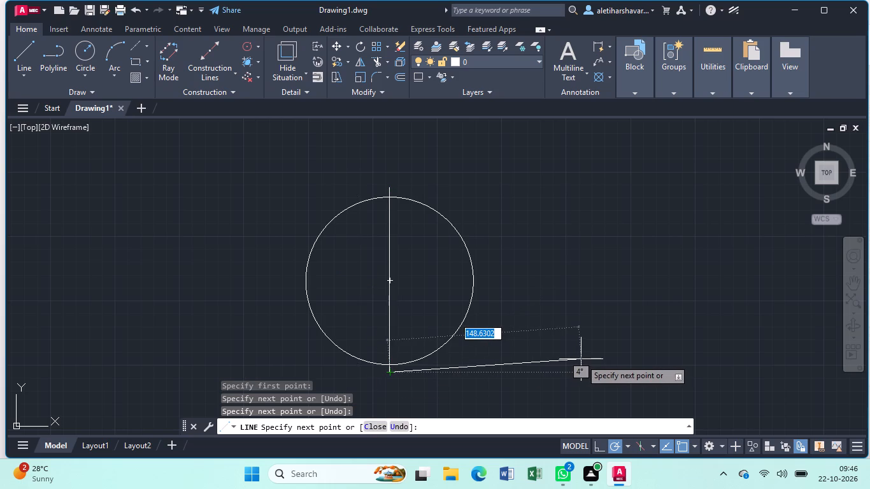
key("Escape")
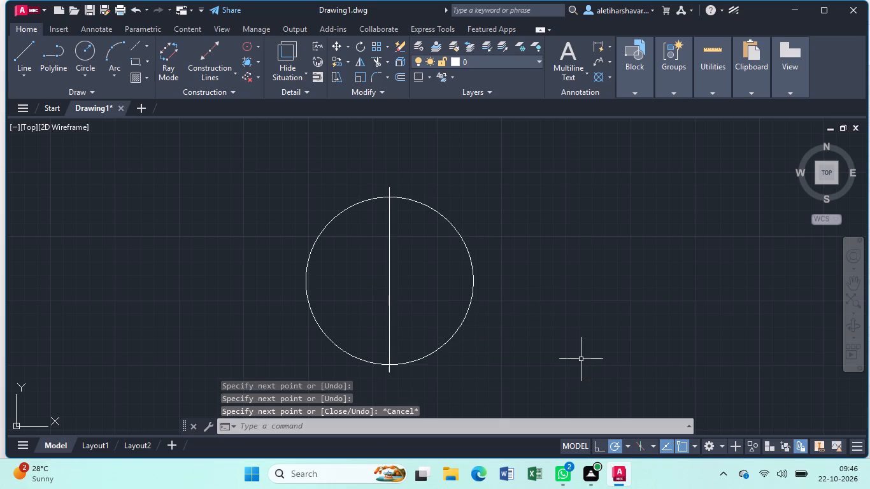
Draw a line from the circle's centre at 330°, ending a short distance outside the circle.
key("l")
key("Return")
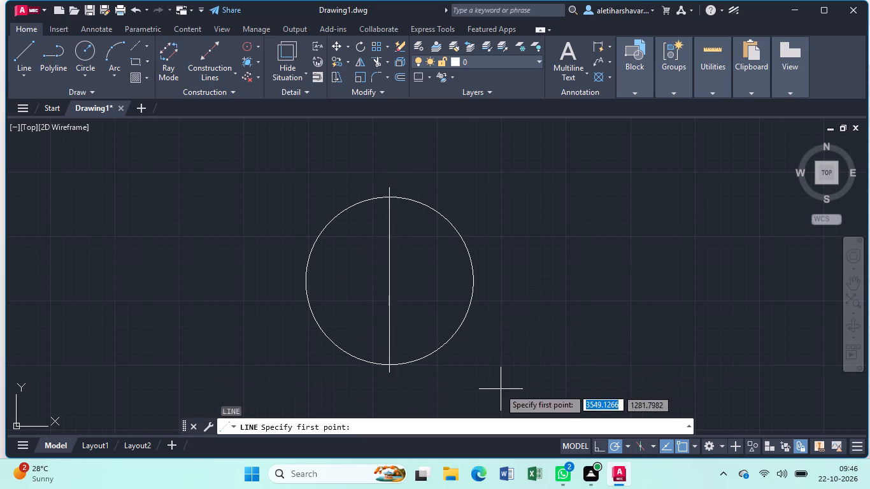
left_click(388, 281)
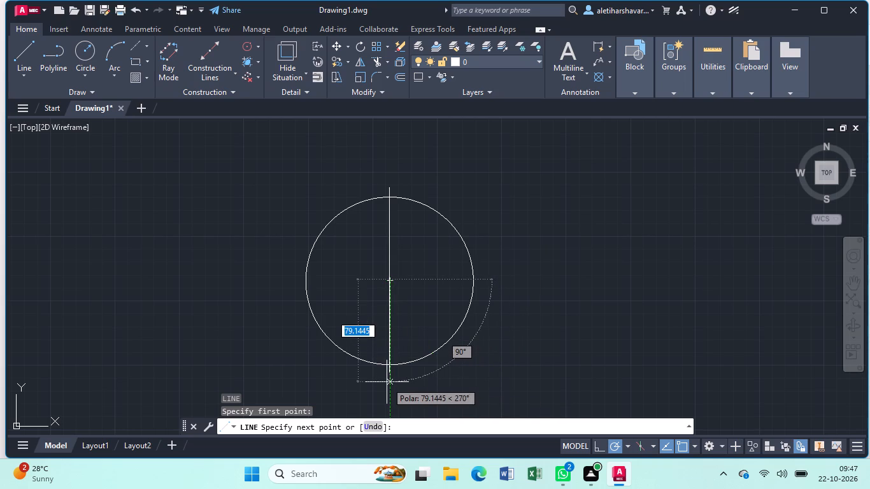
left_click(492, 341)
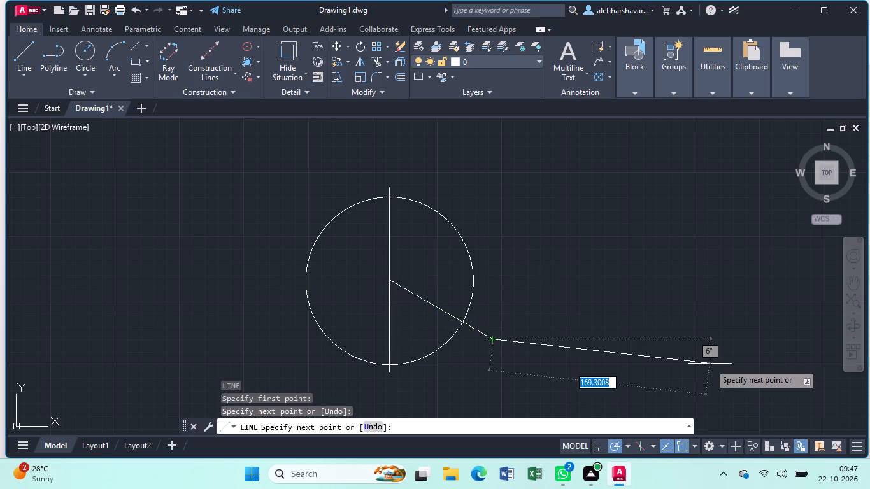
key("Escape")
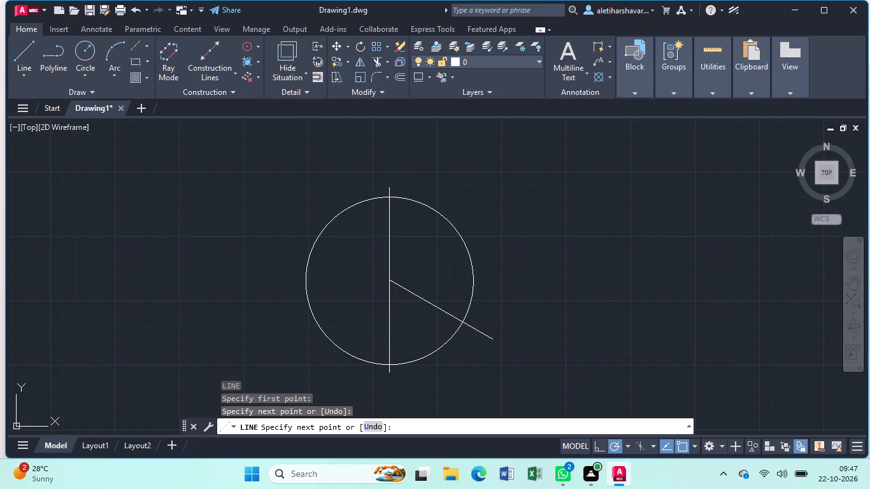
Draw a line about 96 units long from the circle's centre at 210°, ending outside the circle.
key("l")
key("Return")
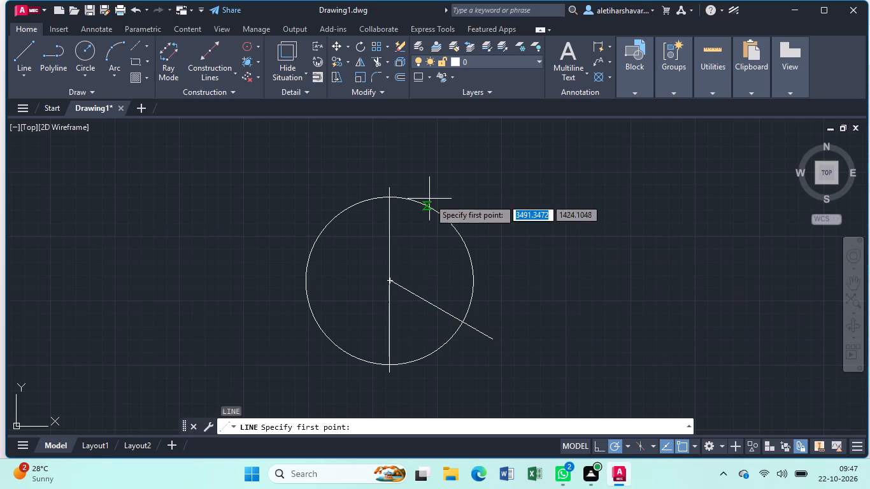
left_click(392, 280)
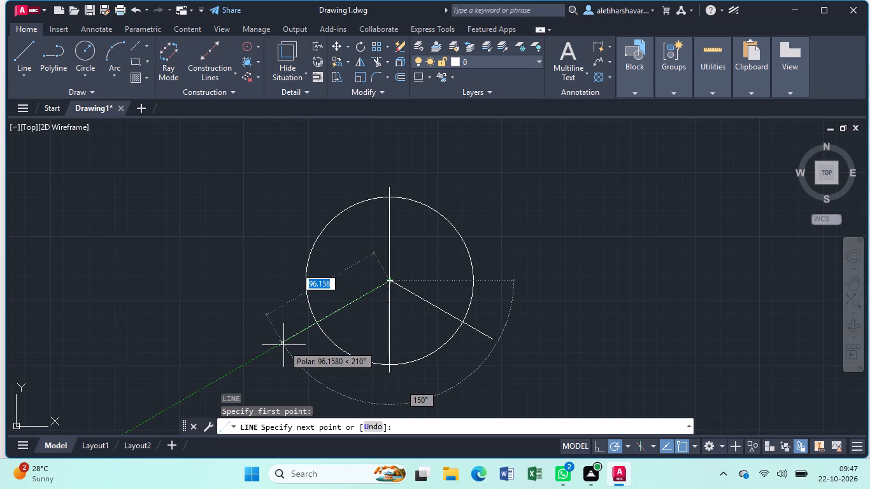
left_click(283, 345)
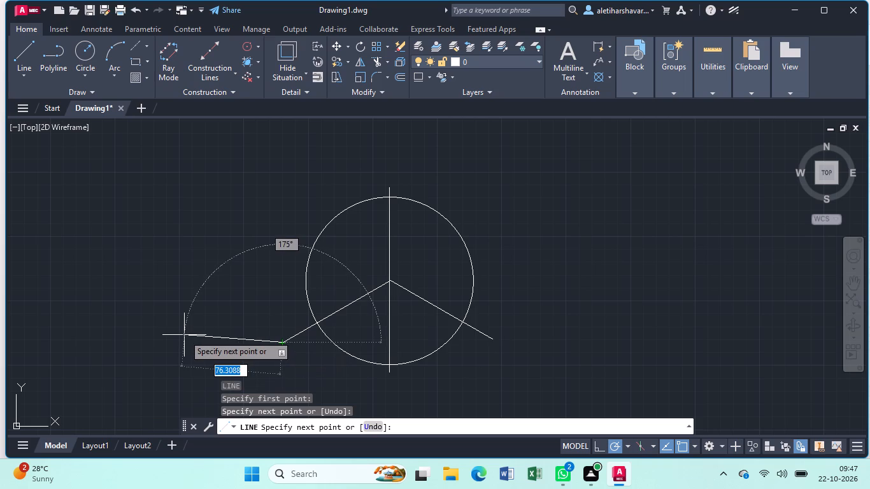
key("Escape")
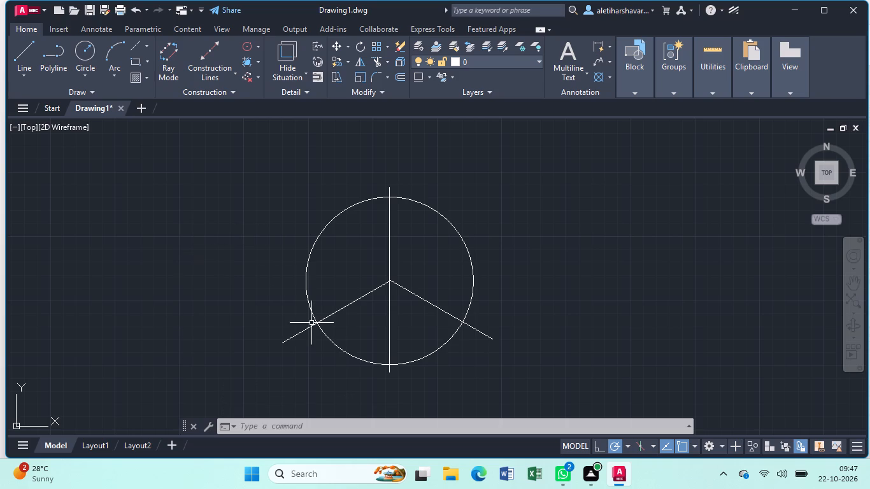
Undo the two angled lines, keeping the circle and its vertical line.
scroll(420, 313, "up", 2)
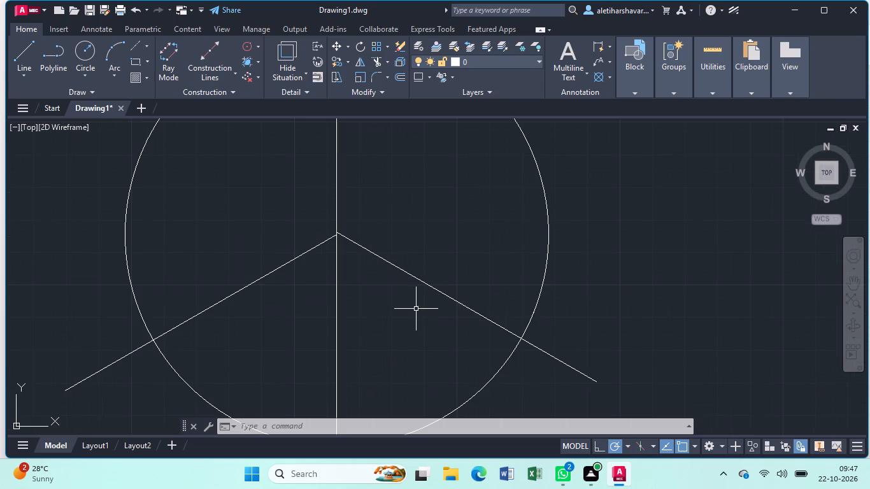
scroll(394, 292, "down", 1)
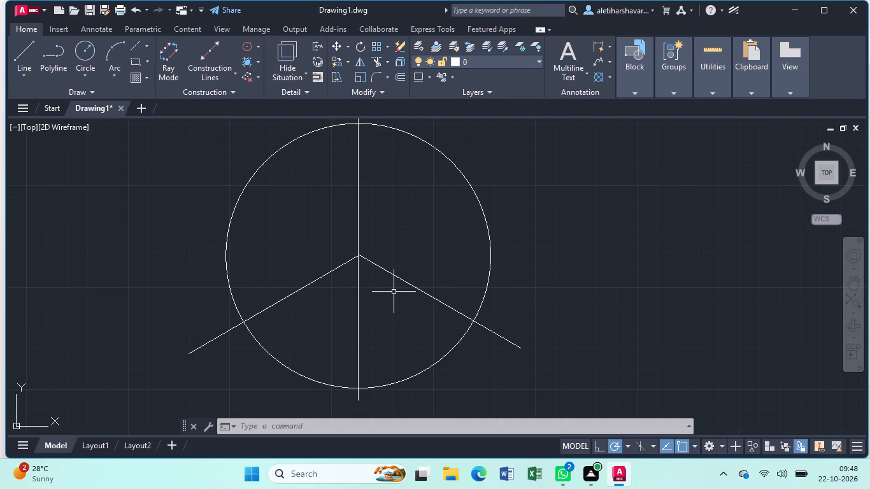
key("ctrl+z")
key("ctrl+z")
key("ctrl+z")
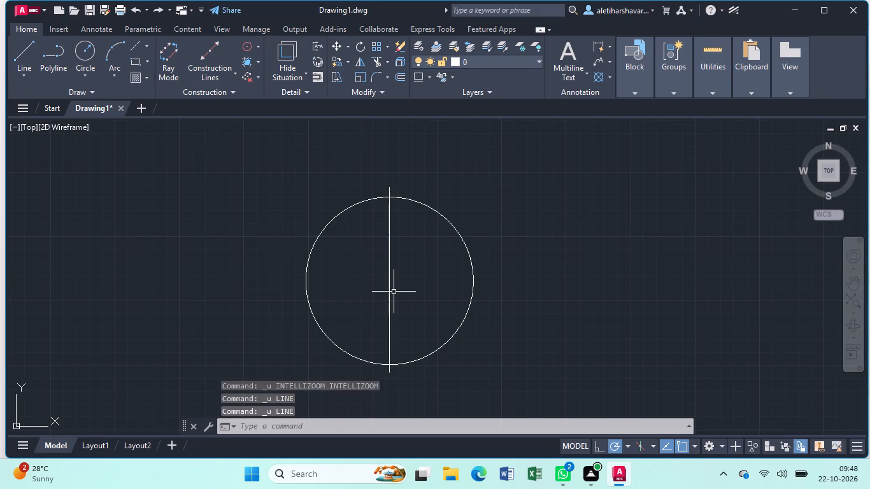
Draw a line about 174 units long from the circle's centre at about 330°, reaching well beyond the circle.
key("l")
key("Return")
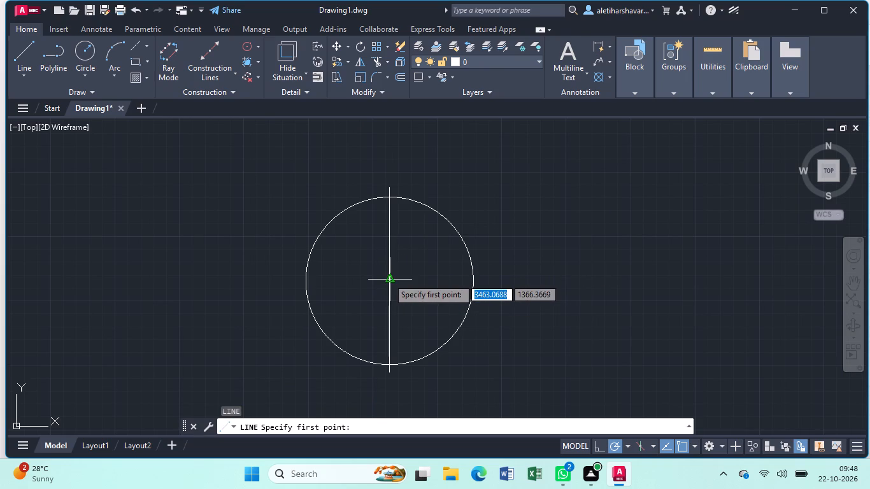
left_click(388, 278)
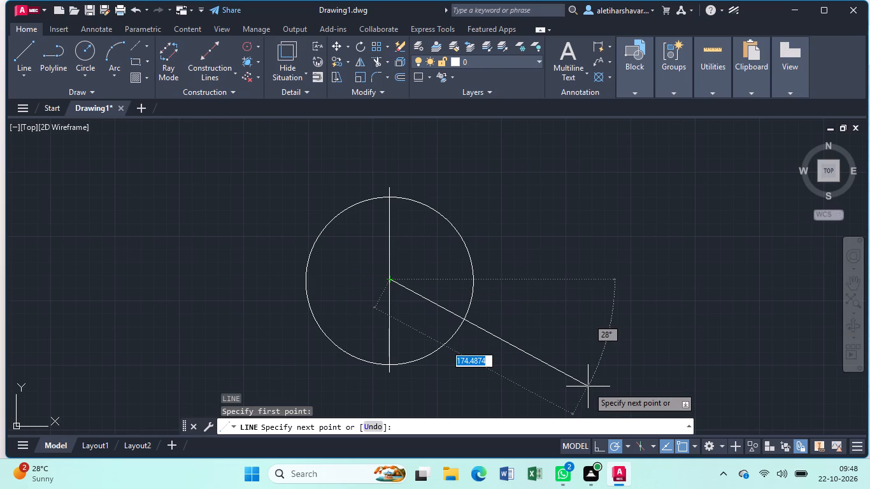
left_click(584, 392)
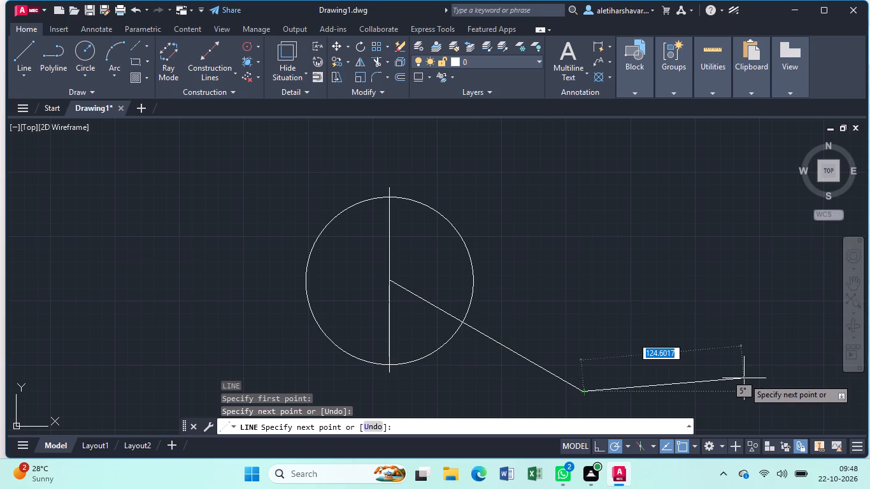
key("Escape")
Draw a line from the circle's centre at about 210°, ending well outside the circle.
key("l")
key("Return")
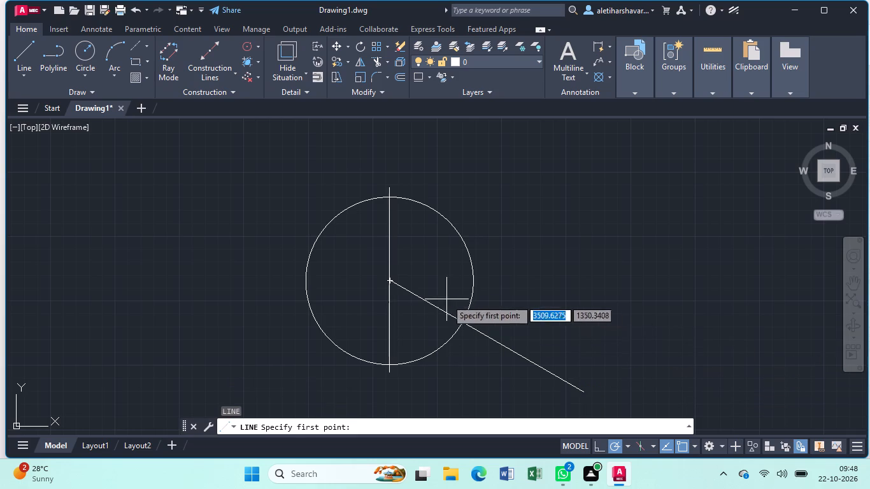
left_click(392, 282)
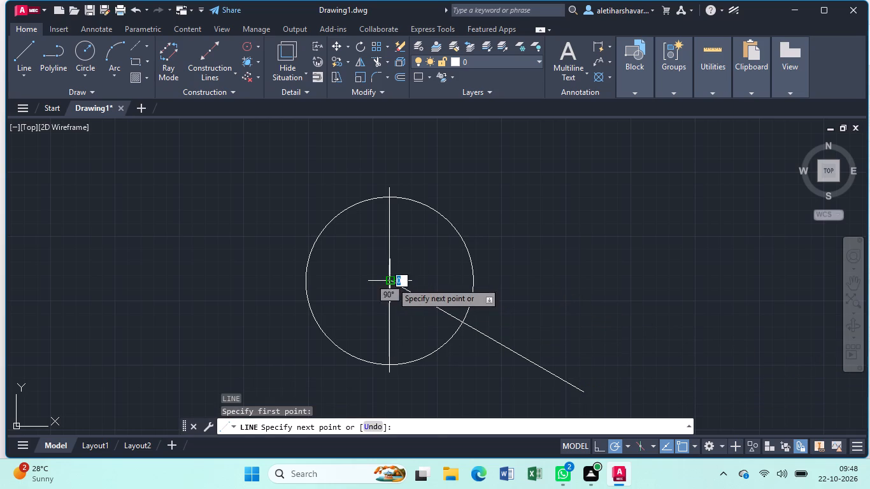
left_click_drag(255, 359, 241, 360)
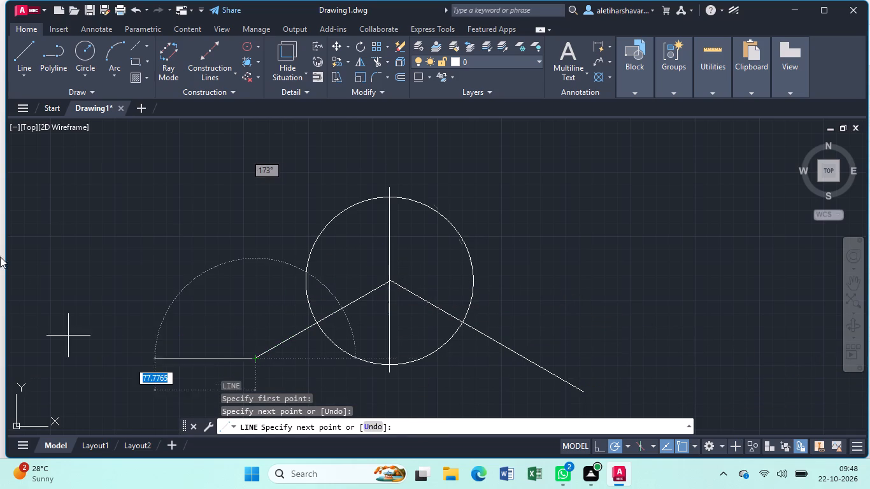
key("Escape")
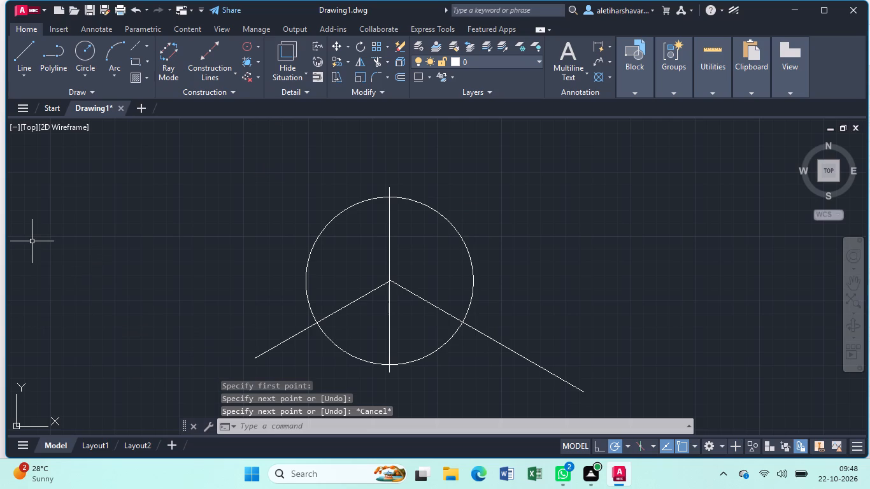
Set the current linetype for new objects to a dash-dot centre-line style.
key("ctrl+1")
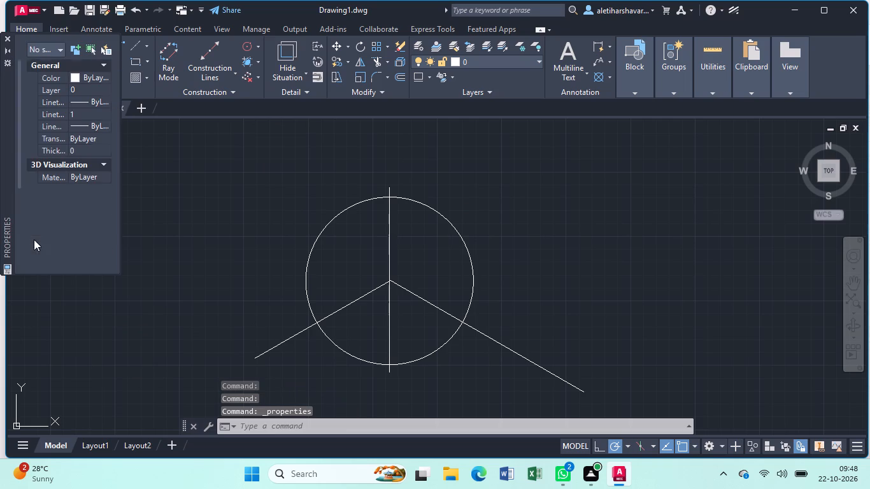
left_click(108, 101)
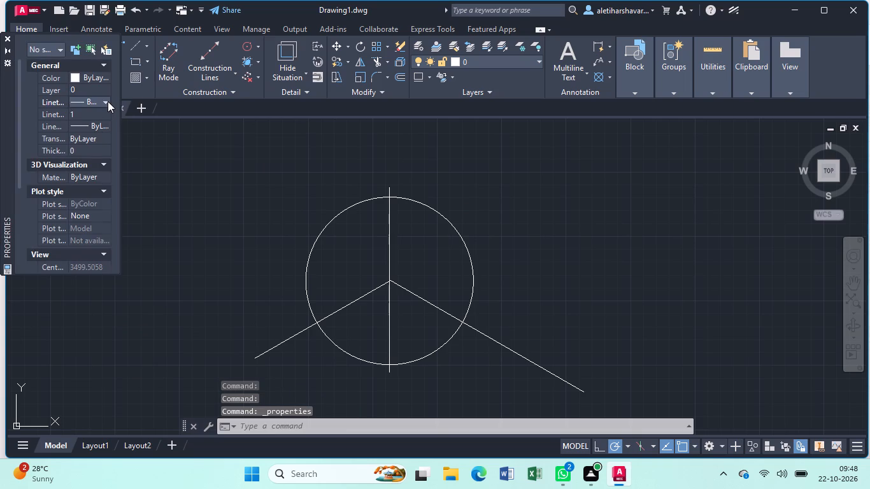
left_click(108, 101)
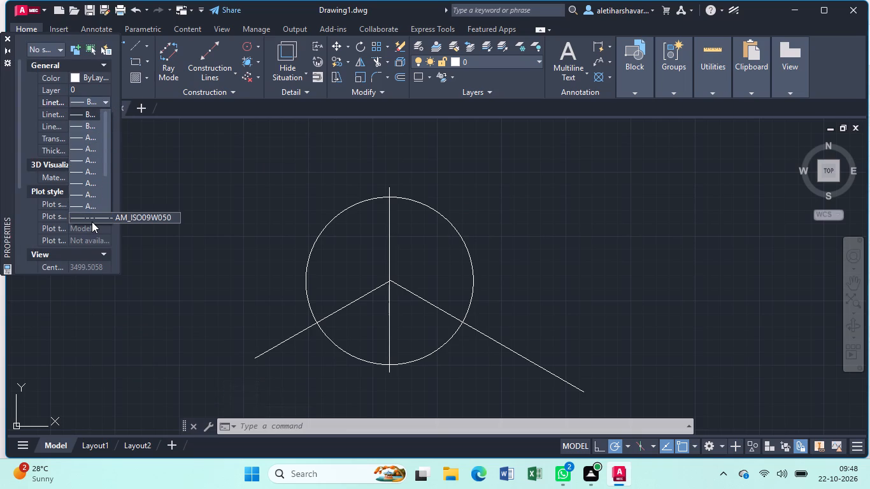
left_click(98, 203)
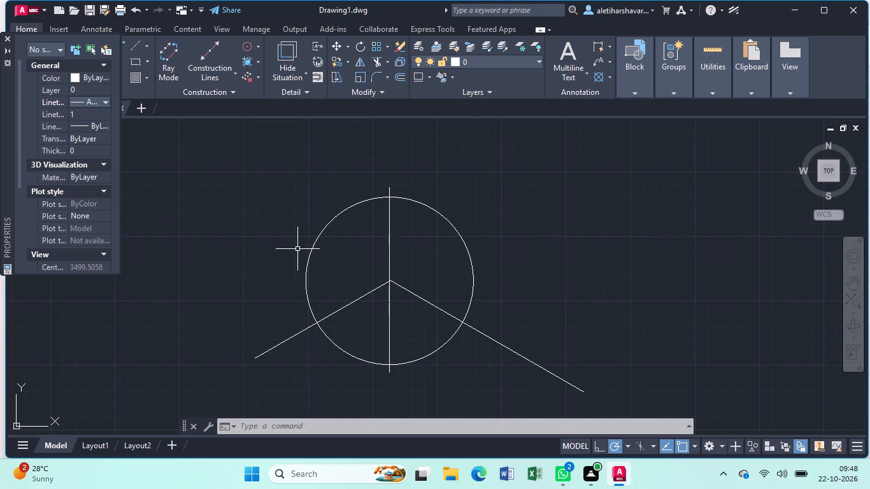
Draw a dash-dot line about 91 units long from the circle's centre at 30°, ending outside the circle.
key("l")
key("Return")
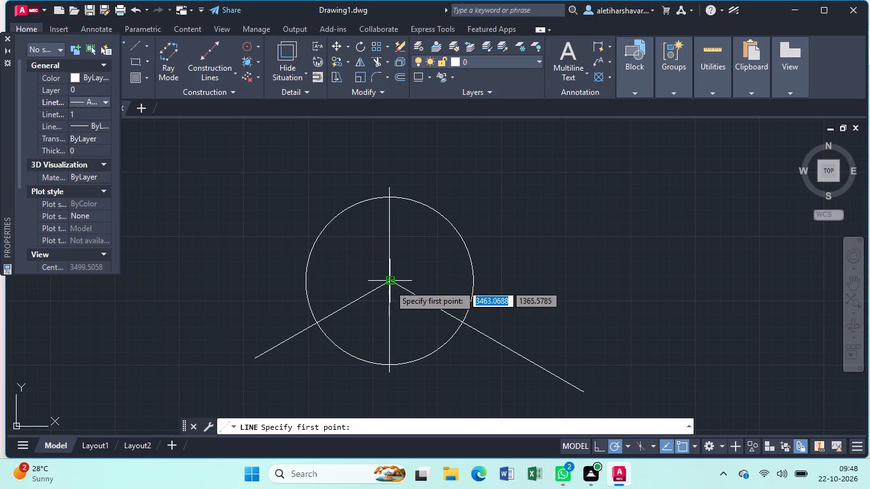
left_click(389, 285)
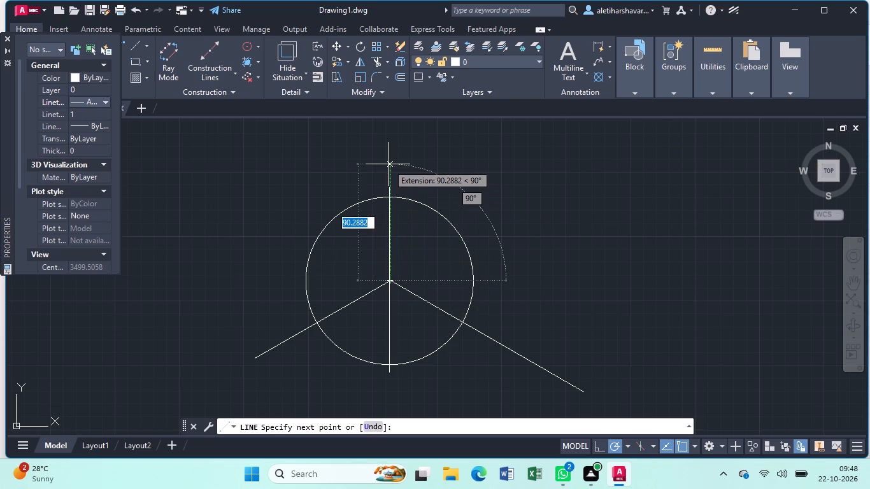
left_click(490, 221)
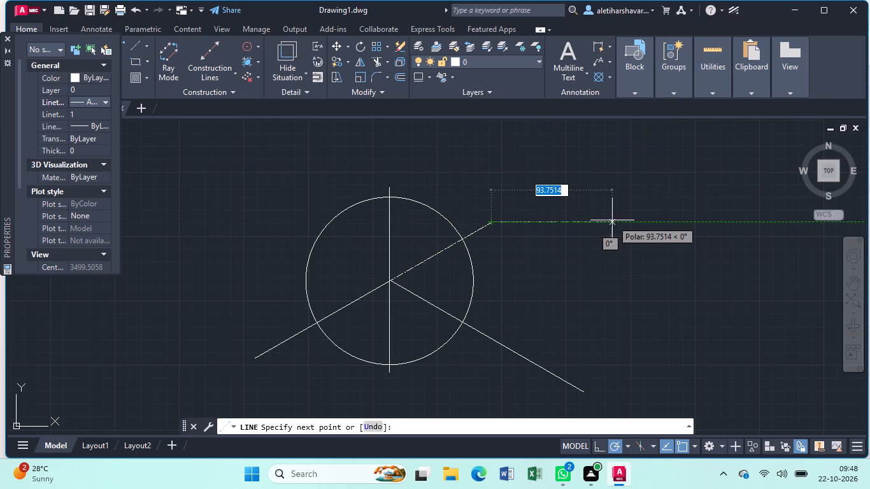
key("Escape")
Draw a dash-dot line about 108 units long from the circle's centre at 150°, ending outside the circle.
key("l")
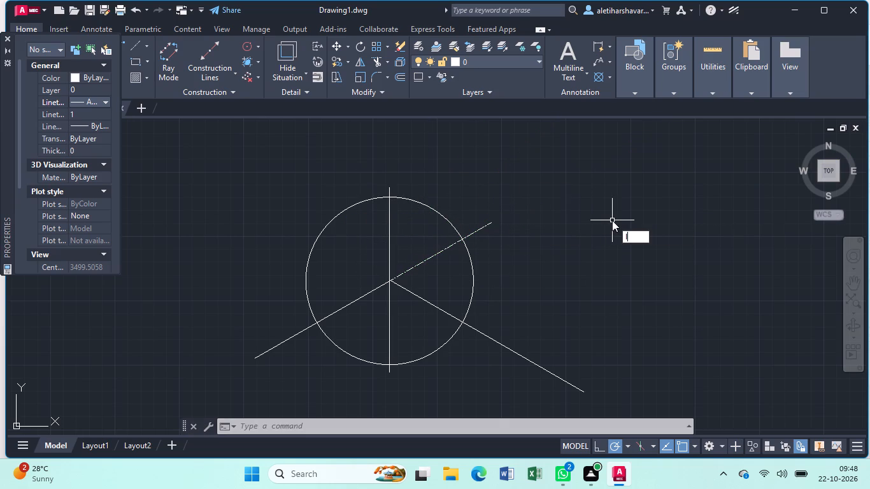
key("Return")
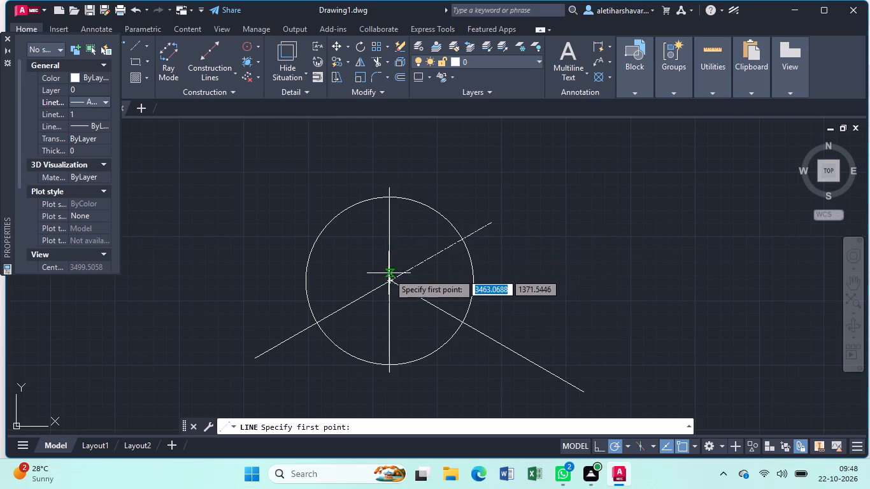
left_click(387, 278)
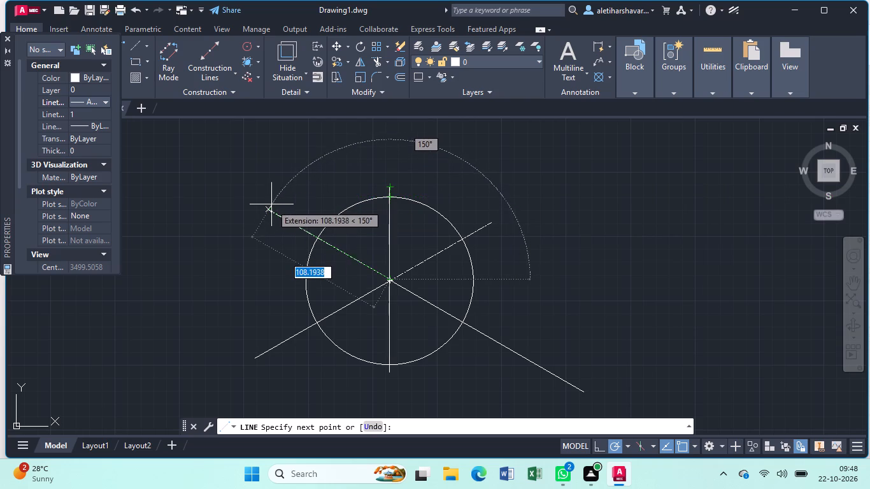
left_click(270, 206)
key("Escape")
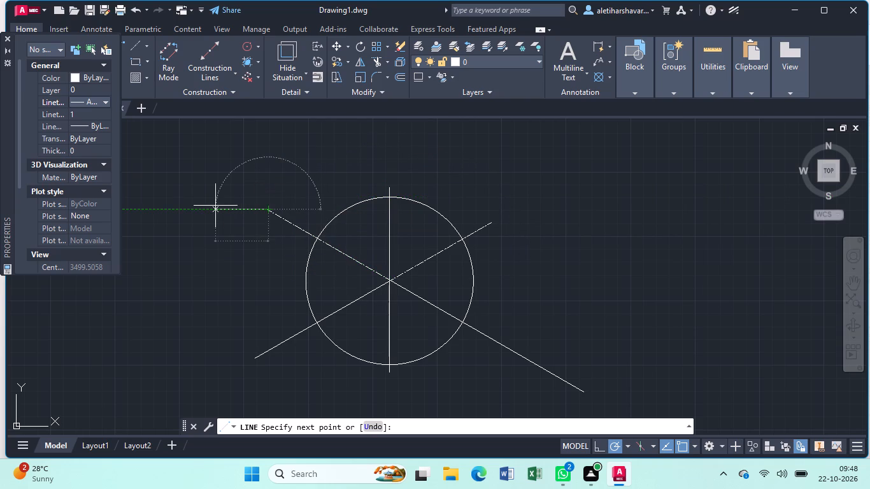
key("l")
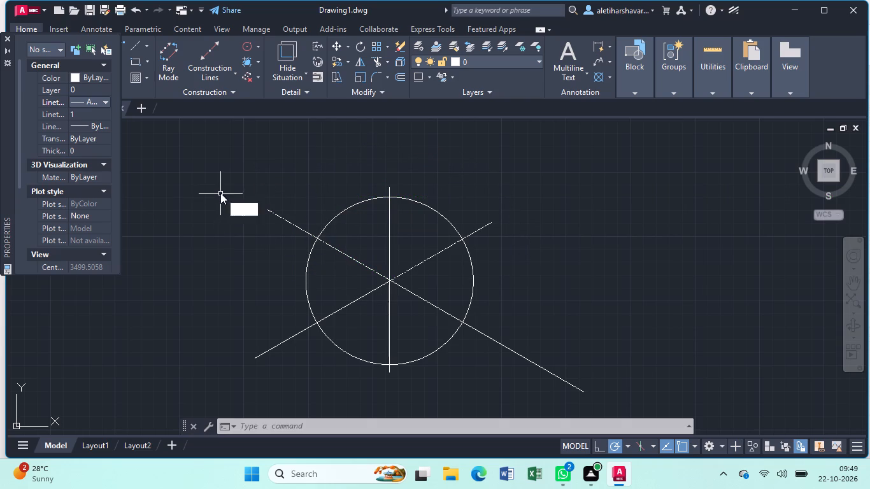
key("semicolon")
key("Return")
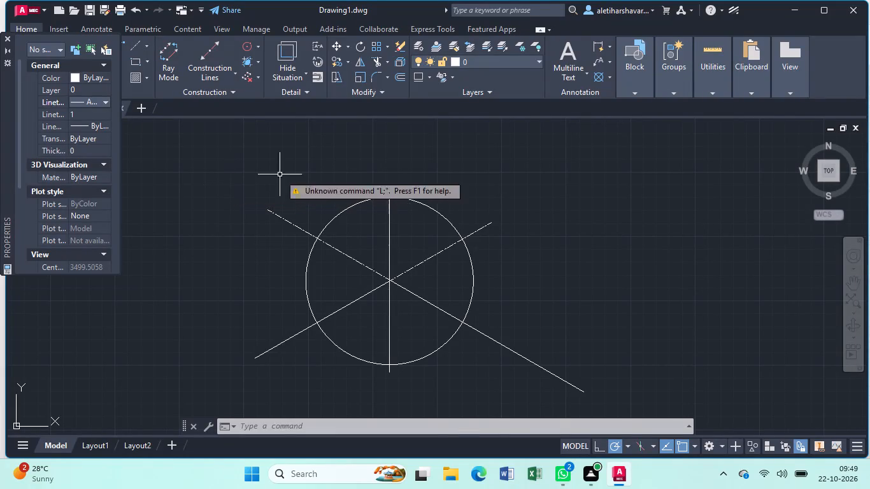
Set the current linetype for new objects back to ByLayer and close the properties palette.
left_click(107, 99)
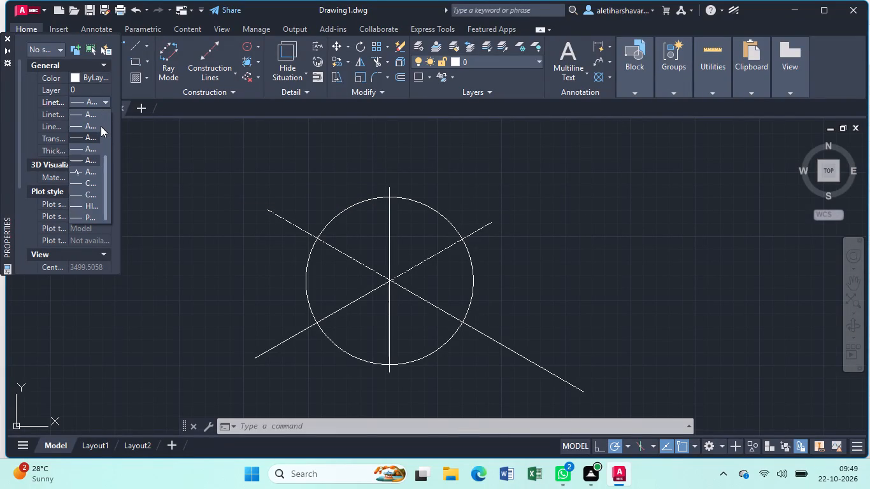
scroll(101, 126, "up", 5)
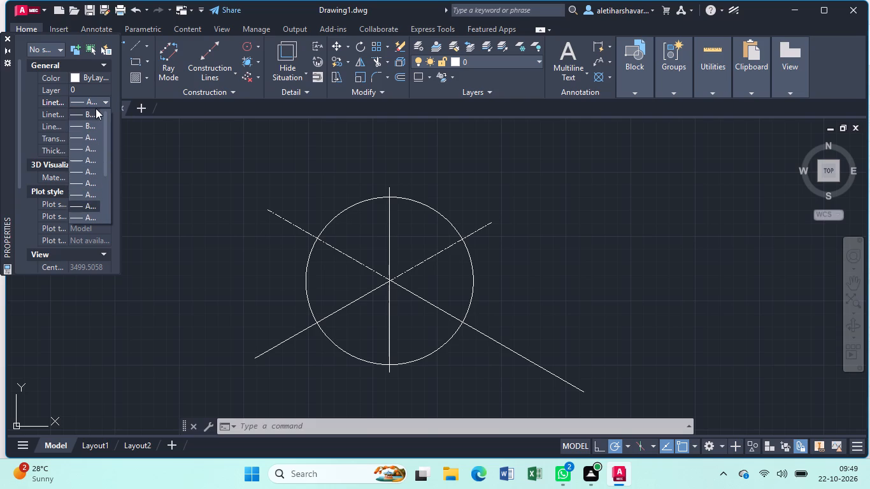
left_click(94, 109)
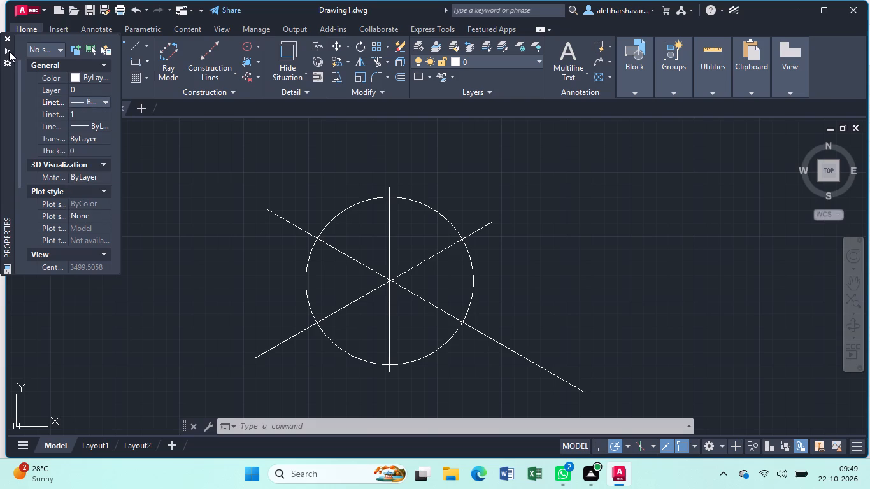
left_click(8, 37)
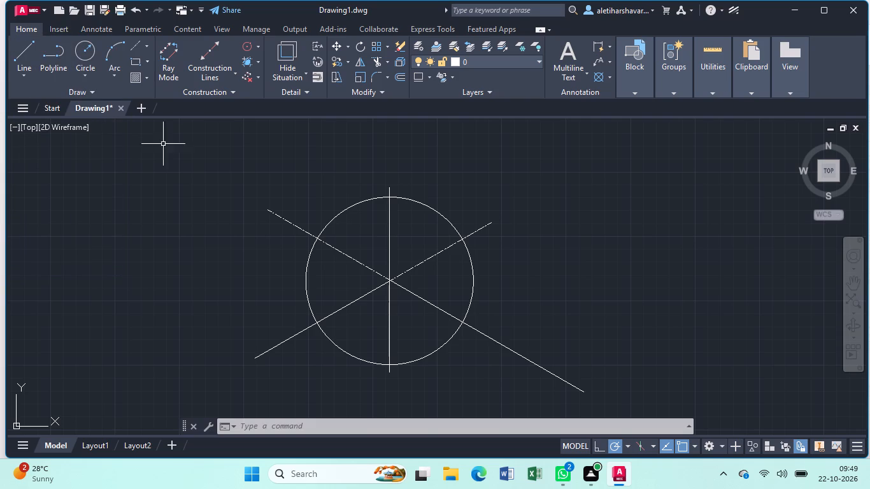
Draw connected lines from the circle's top quadrant: 15 down, 5 right, 10 left, and about 39 up past the circle.
key("l")
key("Return")
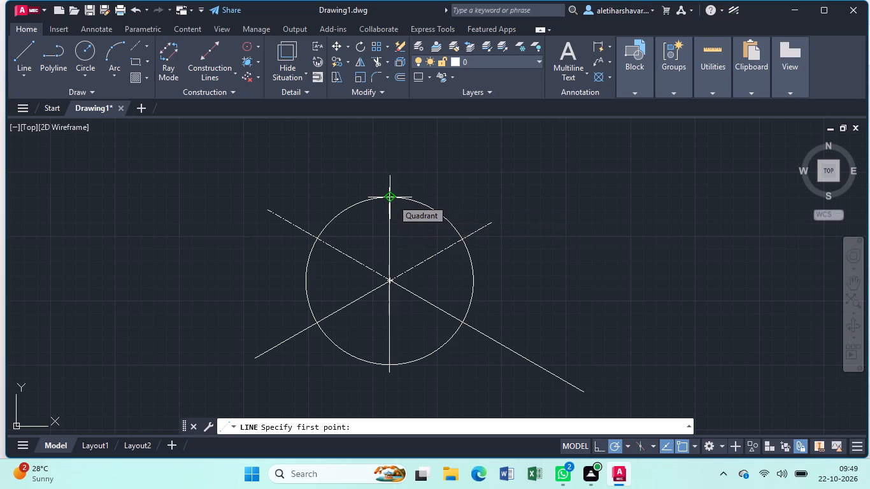
left_click(392, 199)
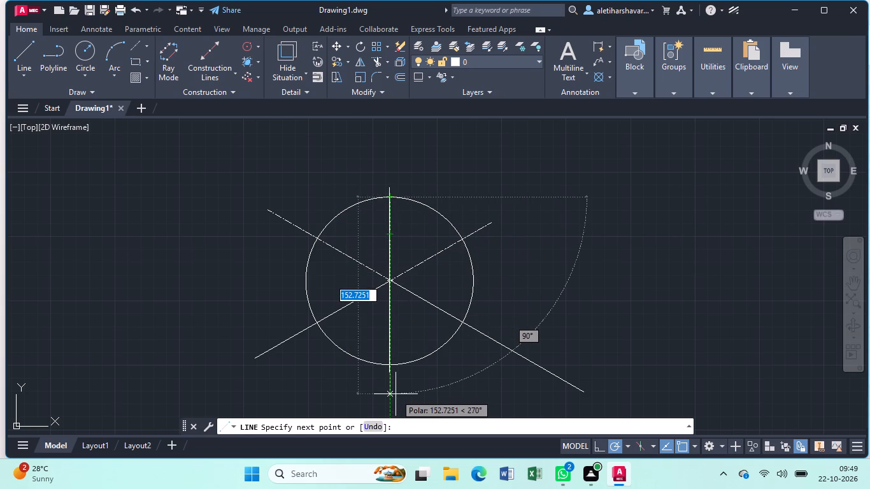
key("1")
key("5")
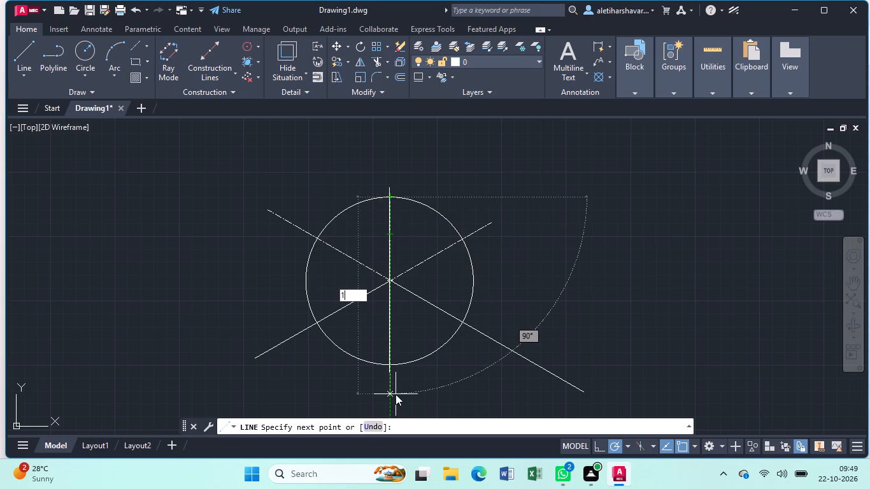
key("Return")
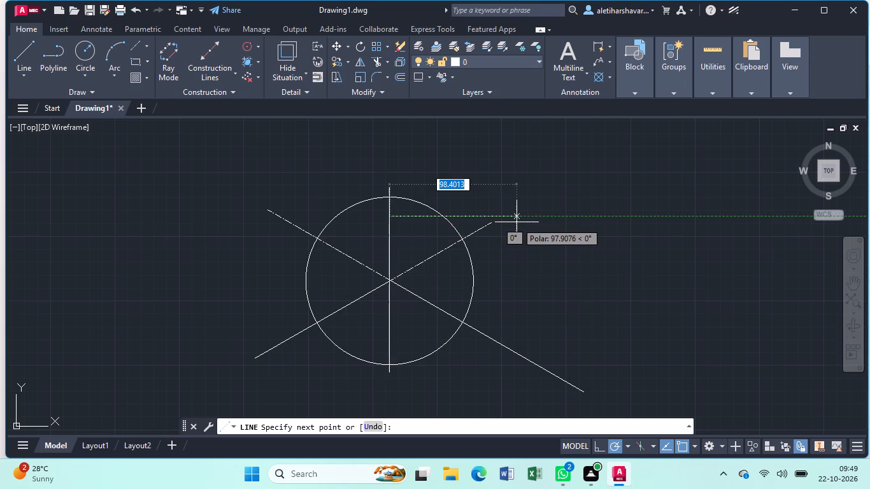
key("5")
key("Return")
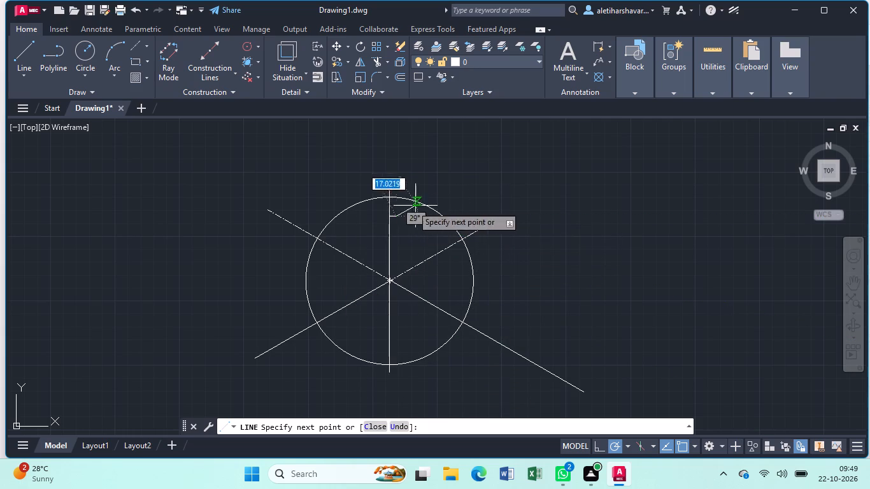
key("1")
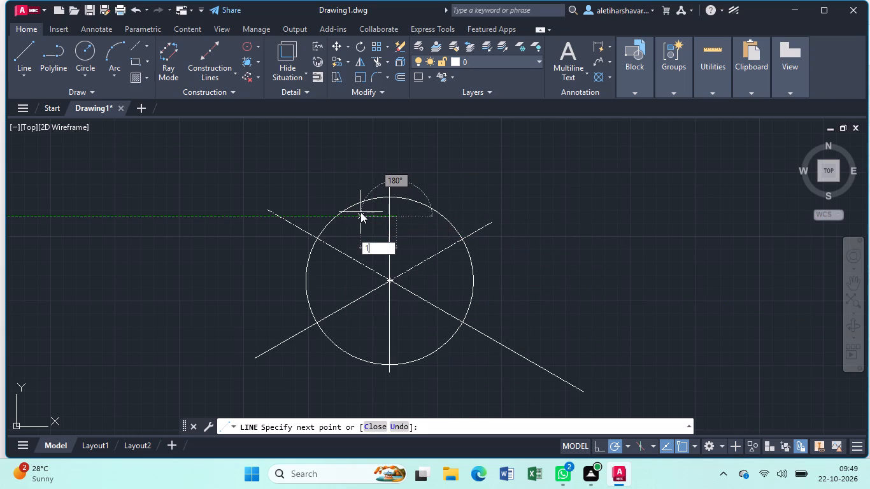
key("0")
key("Return")
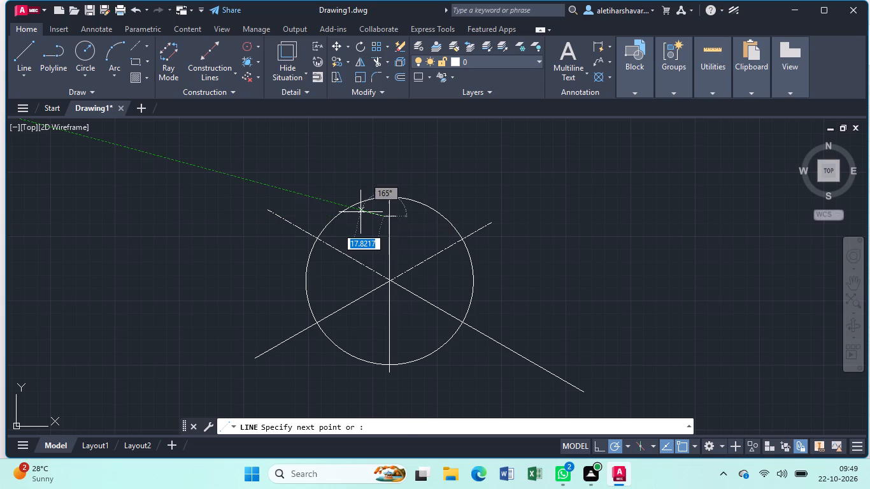
left_click(381, 166)
key("Escape")
Draw the slot's right wall about 38 units straight up from the right end of its 10-unit base.
key("l")
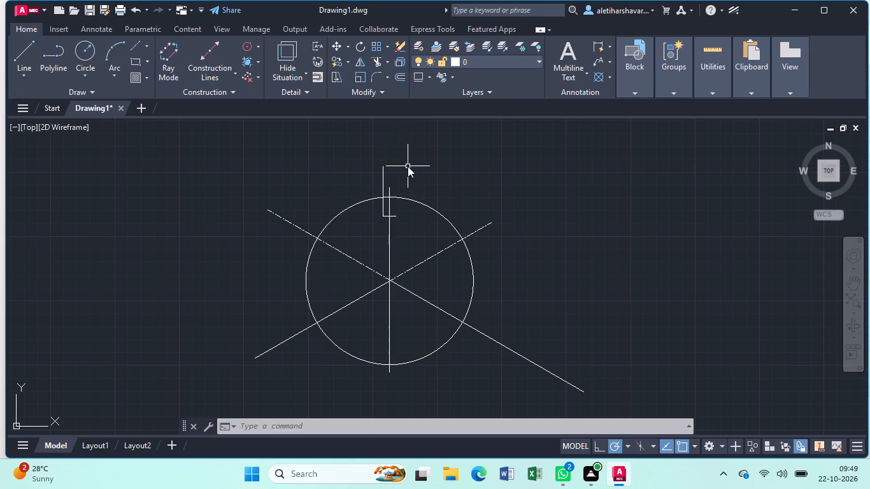
key("Return")
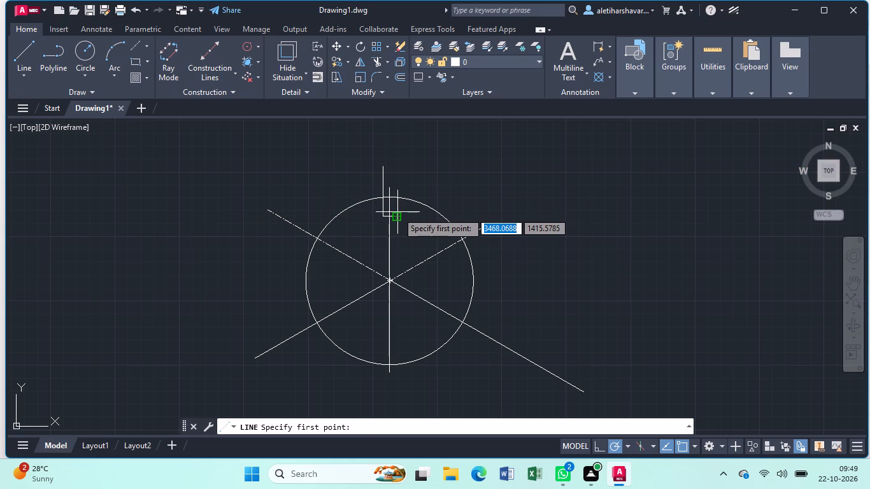
left_click(397, 213)
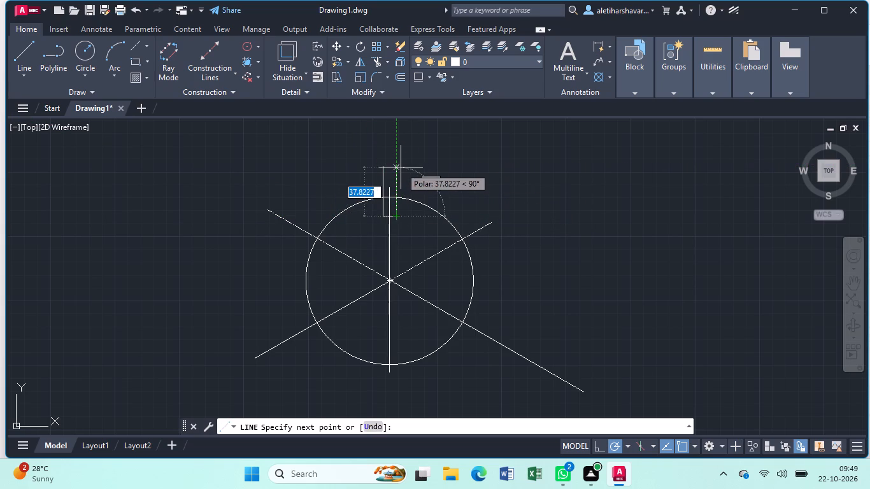
left_click(401, 167)
key("Escape")
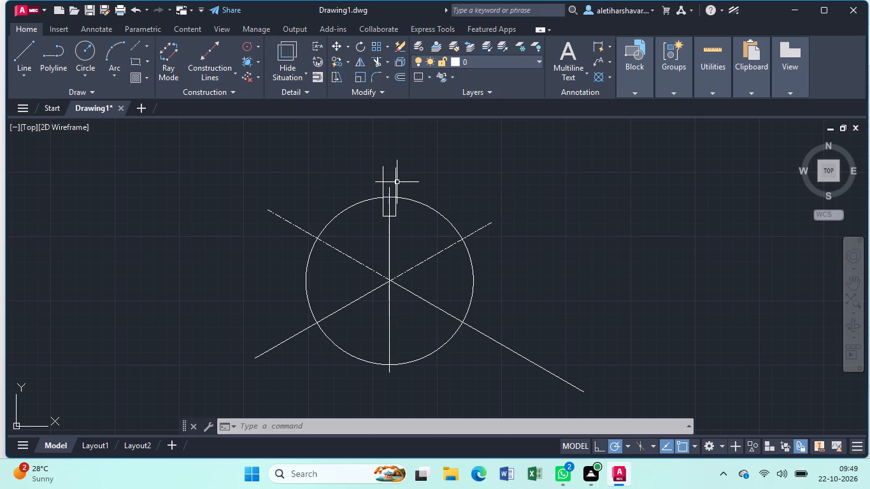
Trim the slot walls and vertical line above the circle, and the circle's arc across the slot opening.
scroll(371, 176, "up", 1)
type("tr")
key("Return")
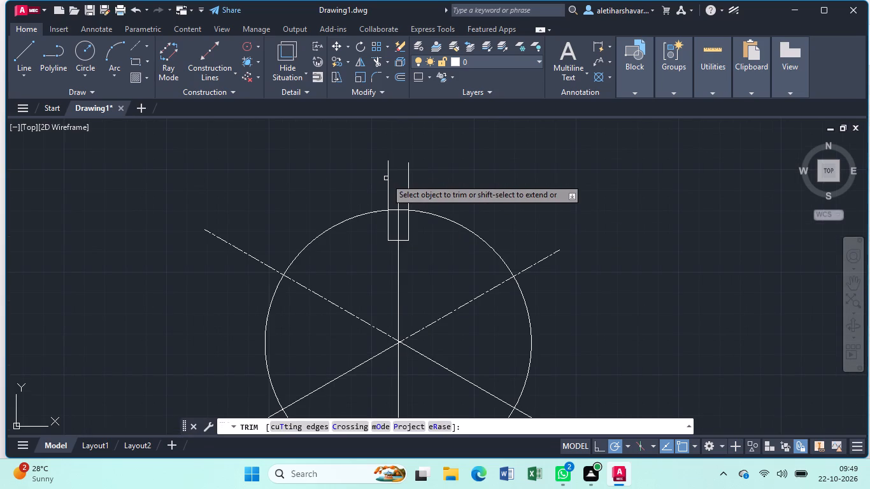
left_click(387, 178)
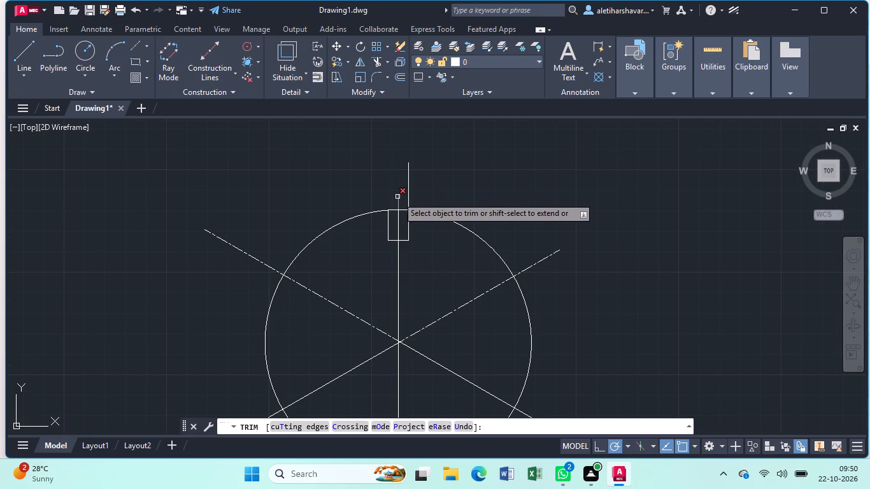
left_click(397, 197)
left_click(399, 197)
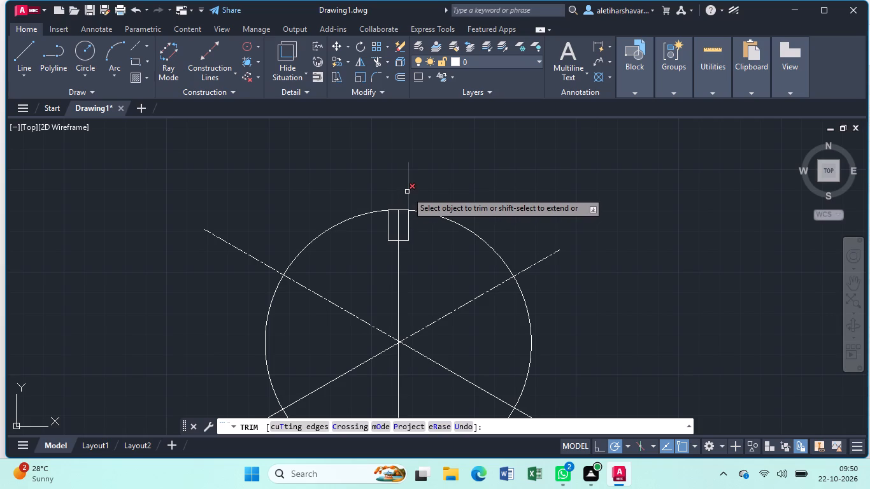
double_click(407, 192)
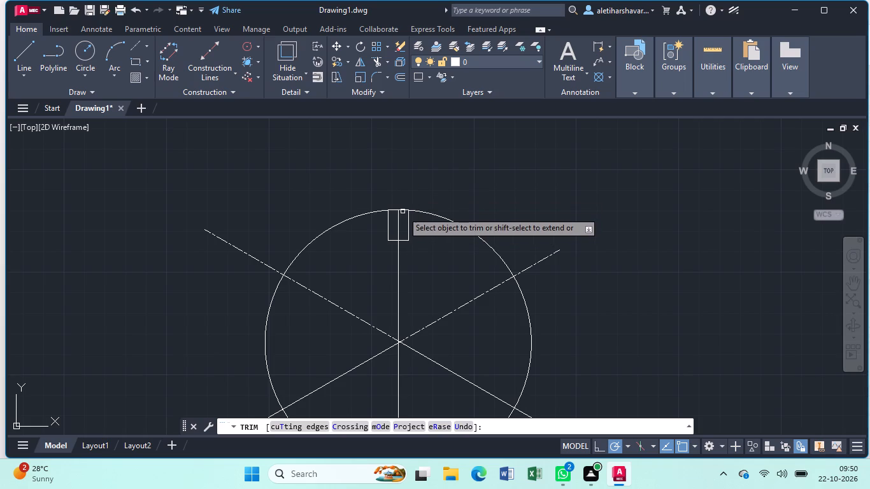
left_click(402, 211)
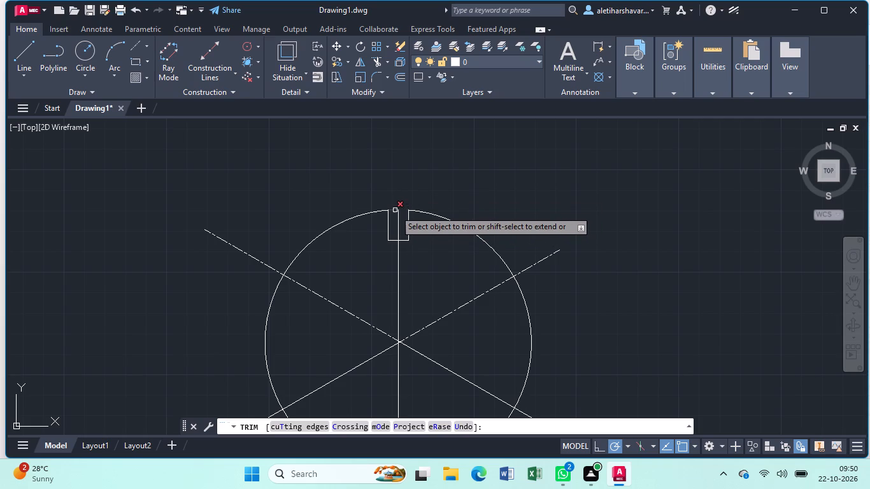
left_click(395, 210)
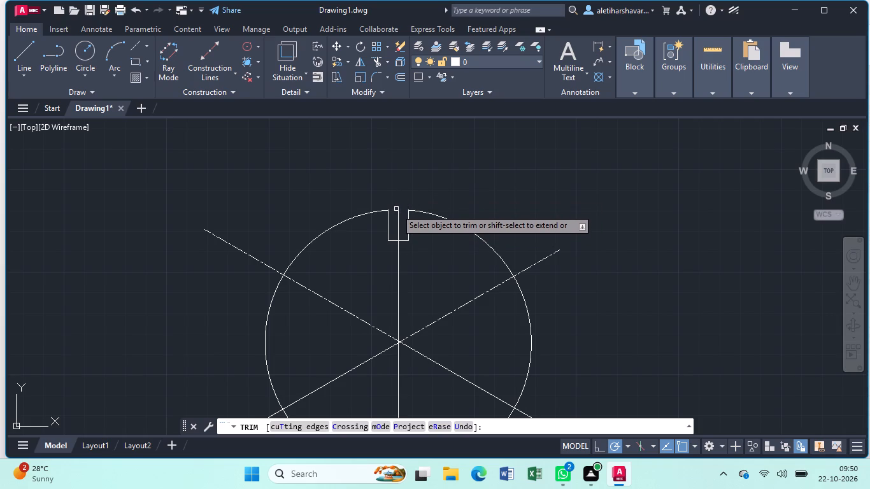
Trim away both bottom arcs of the circle between the lower-left and lower-right radial lines.
scroll(396, 209, "down", 1)
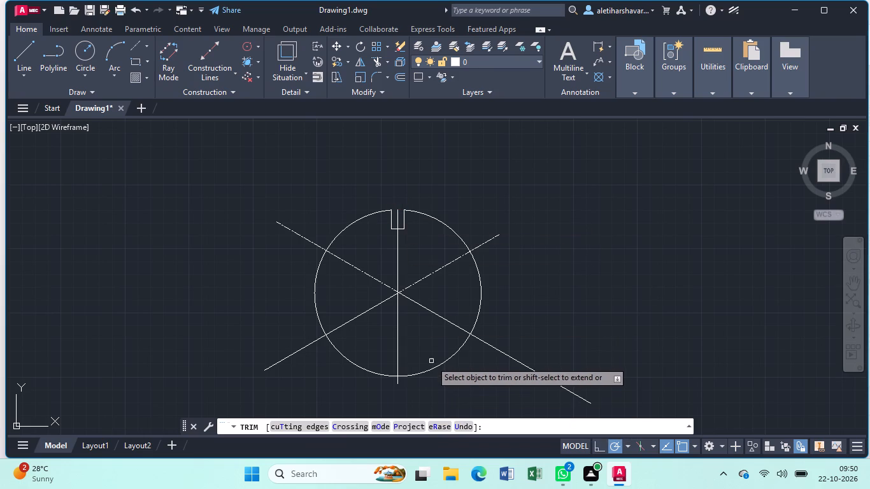
left_click(434, 365)
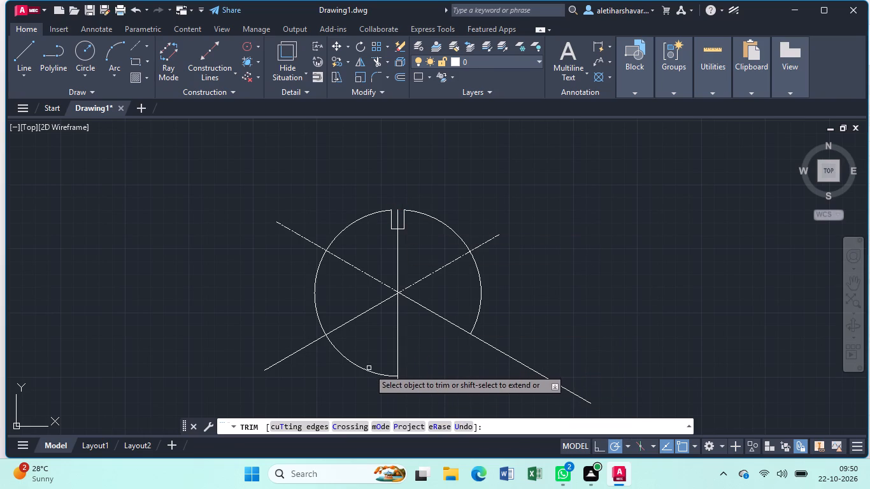
left_click(369, 369)
key("Escape")
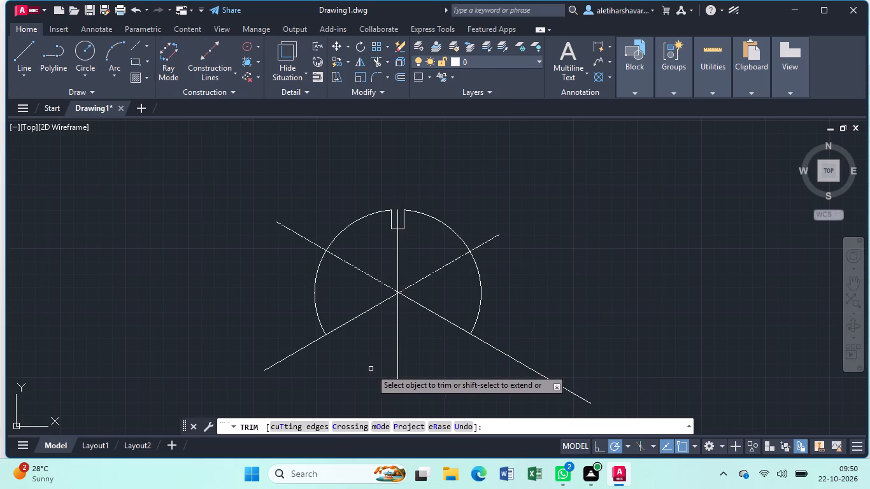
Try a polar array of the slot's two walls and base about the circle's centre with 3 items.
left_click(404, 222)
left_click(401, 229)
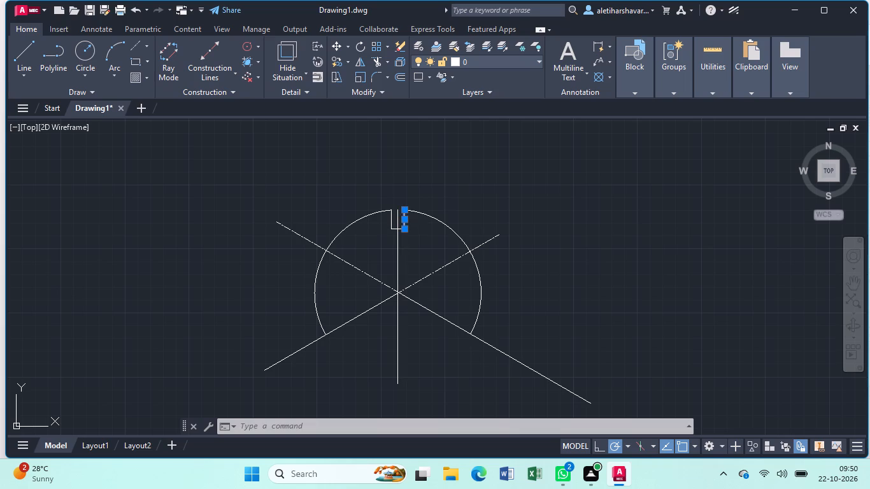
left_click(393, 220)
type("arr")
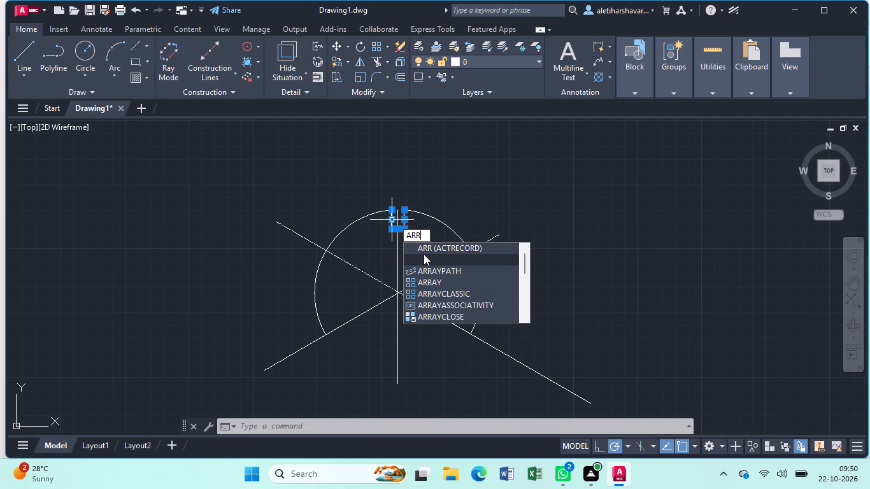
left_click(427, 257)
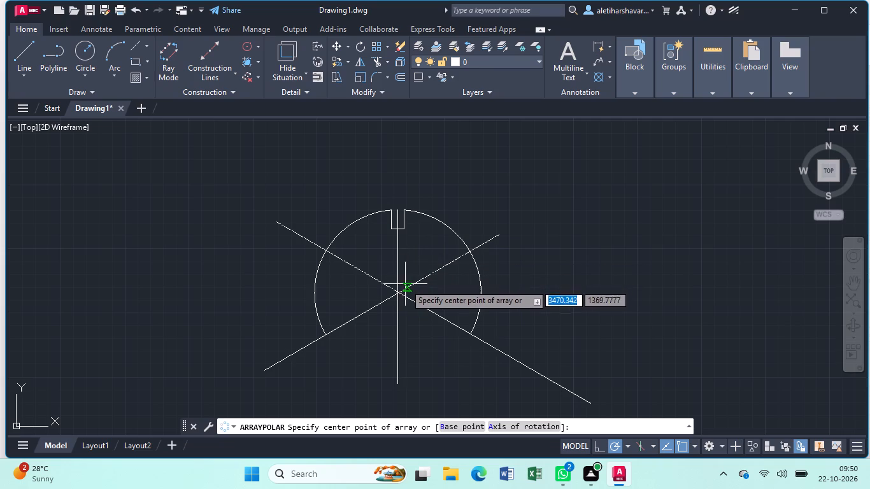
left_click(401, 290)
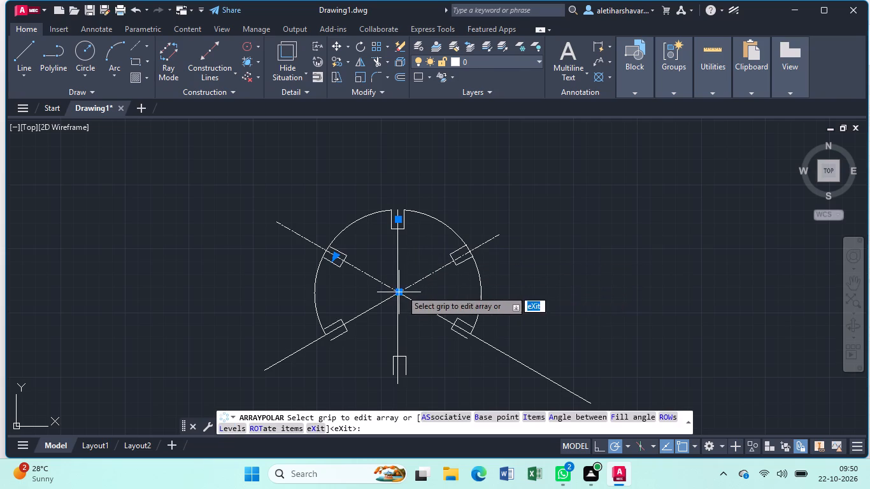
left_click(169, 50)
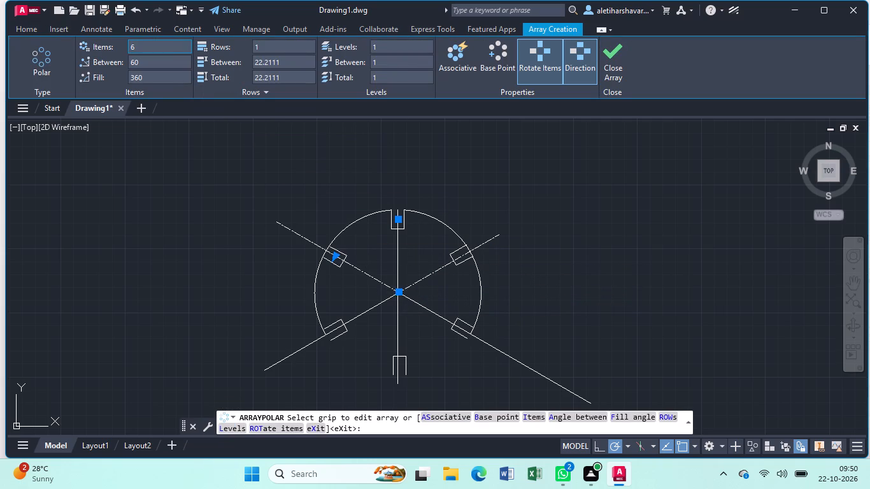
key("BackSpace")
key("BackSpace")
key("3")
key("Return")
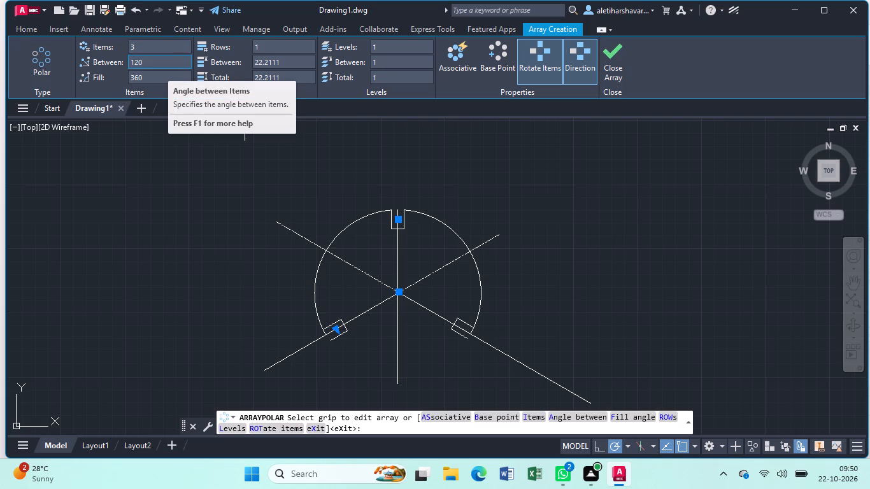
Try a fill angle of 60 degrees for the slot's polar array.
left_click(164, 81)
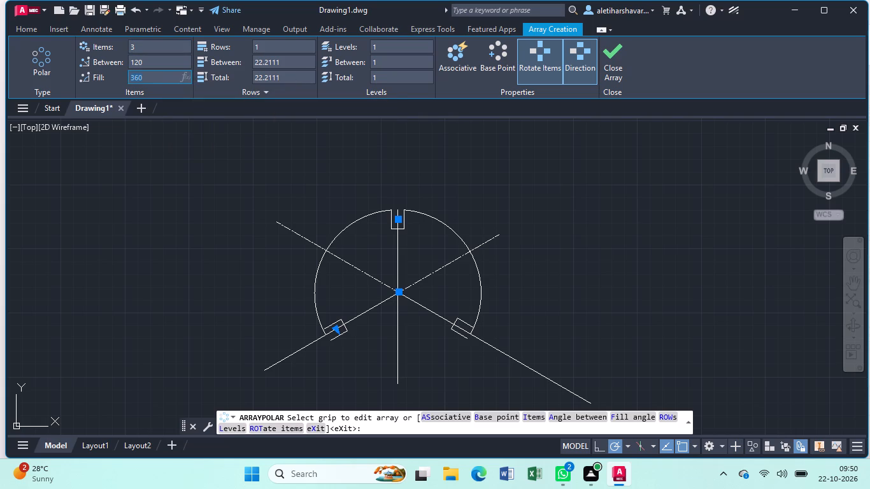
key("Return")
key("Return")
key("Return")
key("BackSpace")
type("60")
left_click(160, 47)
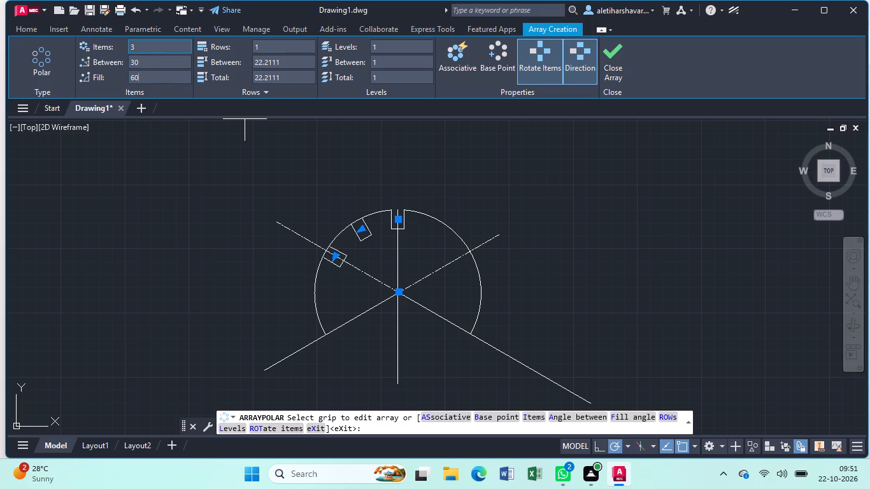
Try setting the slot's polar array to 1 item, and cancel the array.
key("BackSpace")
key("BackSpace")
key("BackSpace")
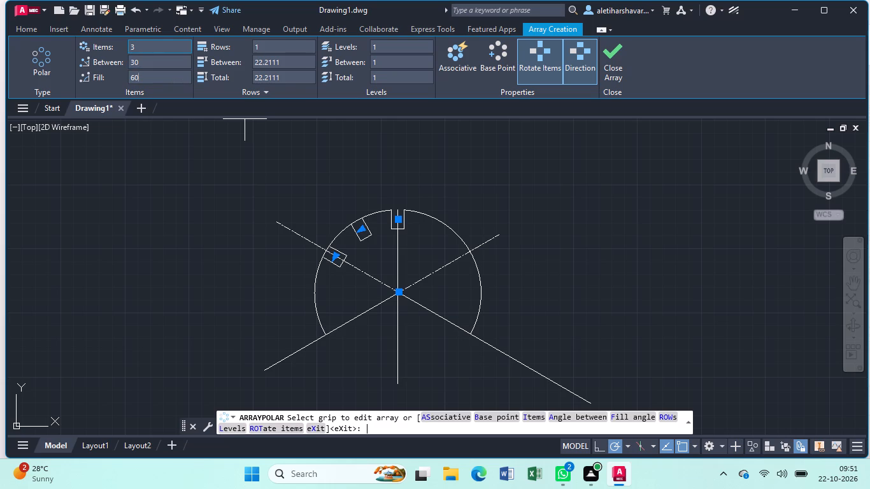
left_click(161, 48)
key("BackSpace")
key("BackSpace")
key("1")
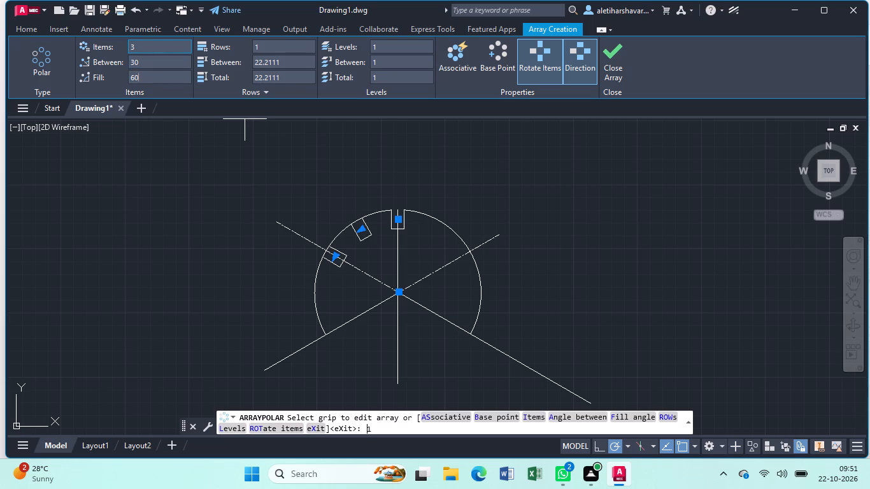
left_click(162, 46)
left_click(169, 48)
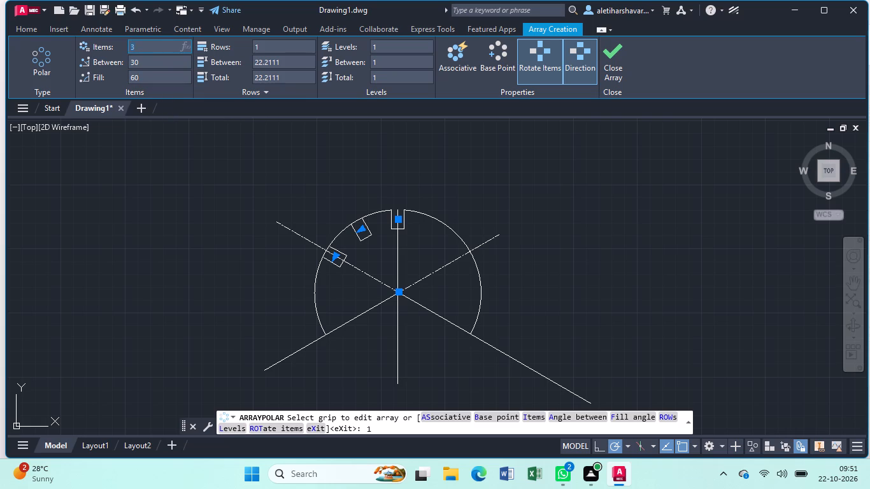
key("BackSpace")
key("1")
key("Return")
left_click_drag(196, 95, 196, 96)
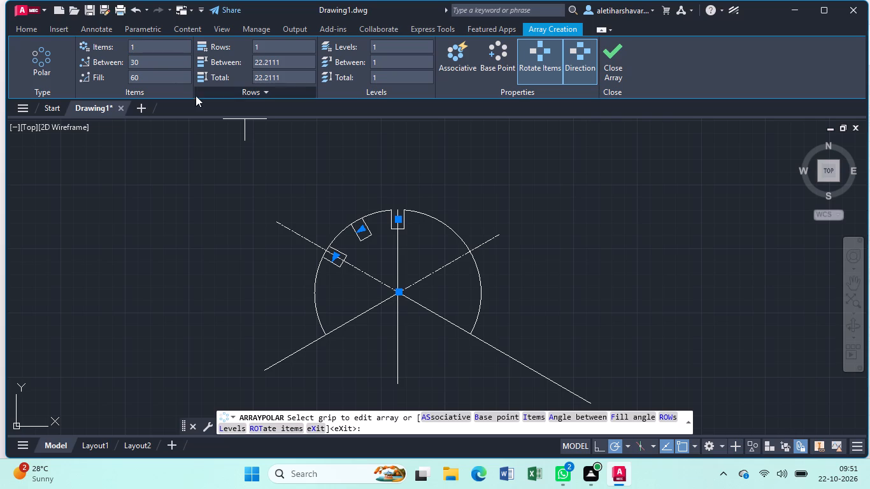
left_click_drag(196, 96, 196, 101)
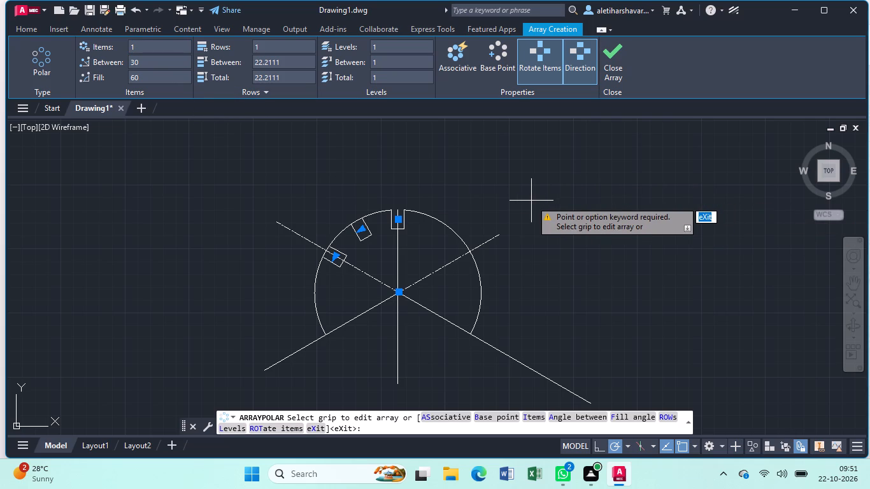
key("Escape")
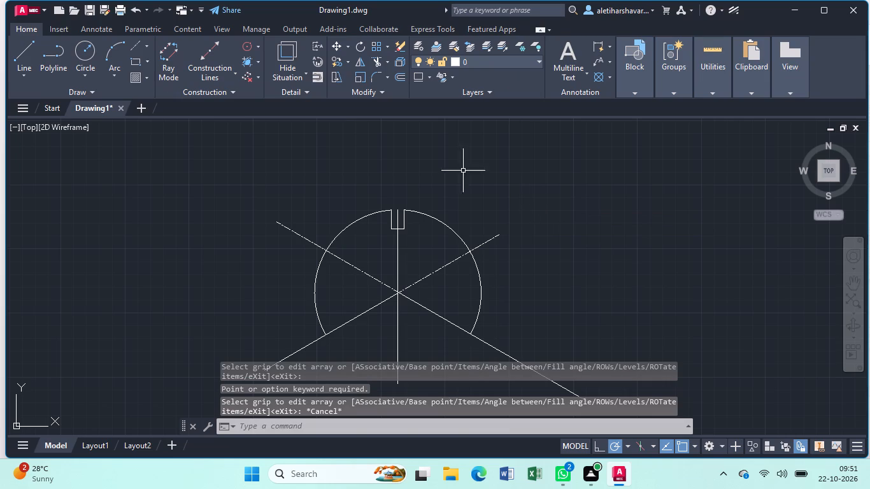
Polar-array the top slot's two walls and base about the circle's centre with 6 items over a 360-degree fill.
left_click(404, 218)
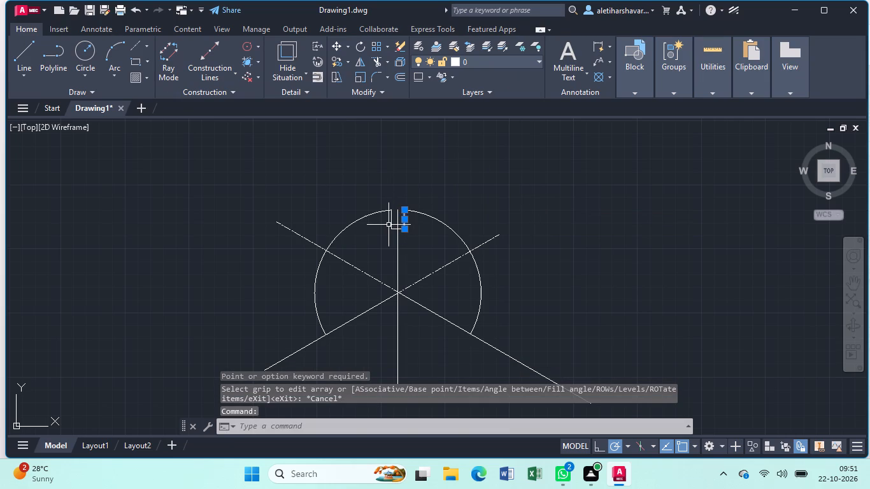
left_click(391, 223)
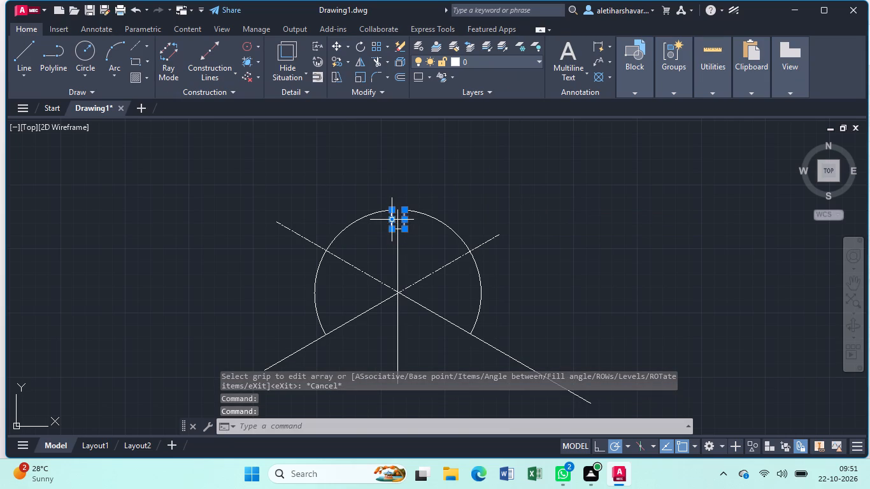
scroll(391, 216, "up", 2)
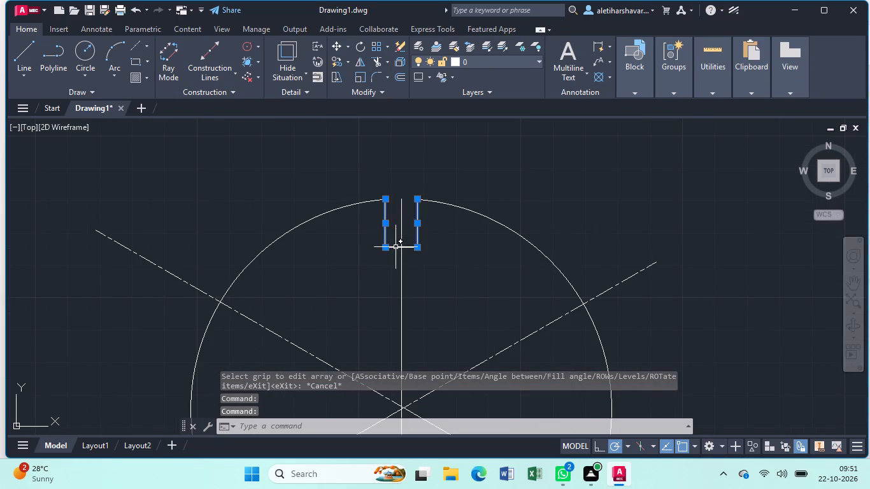
left_click(396, 247)
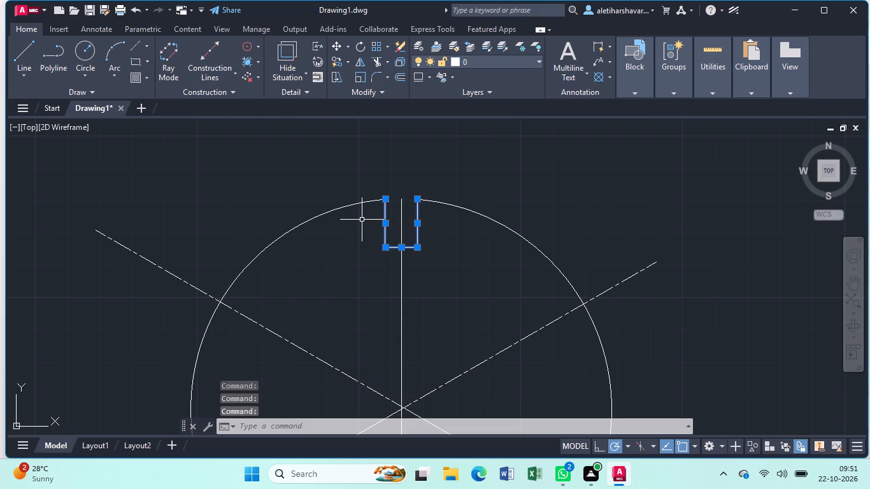
key("s")
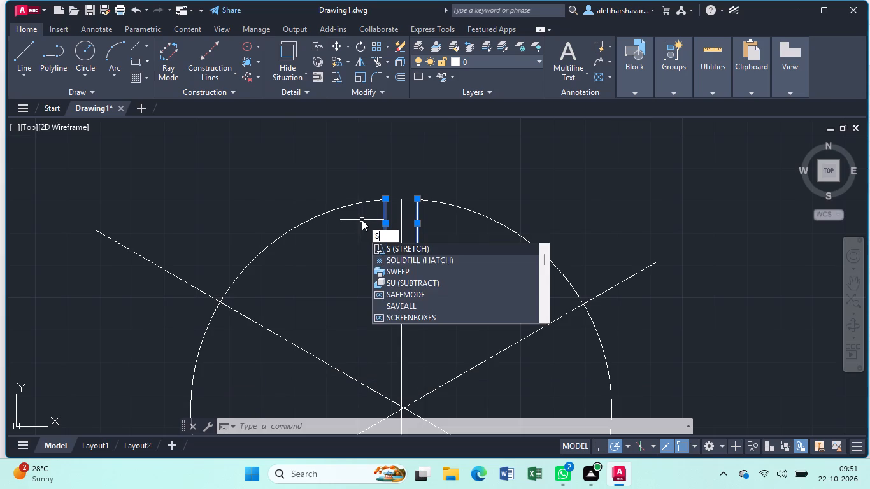
key("BackSpace")
type("arr")
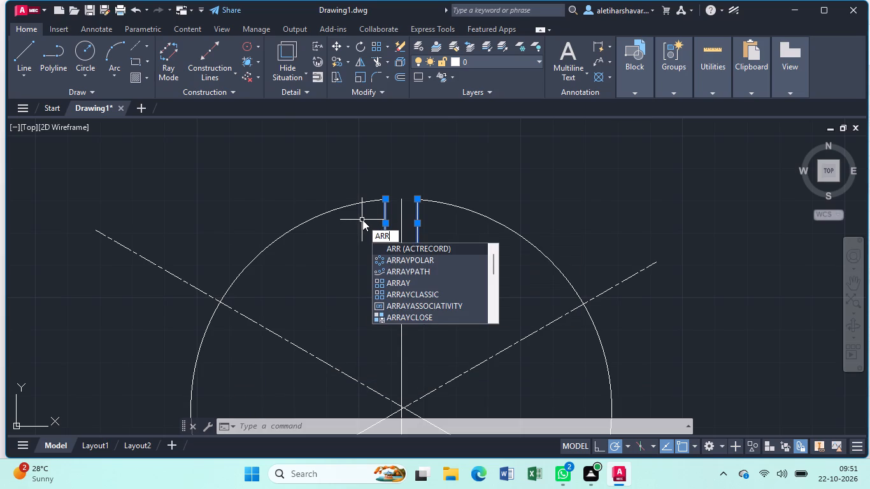
left_click(419, 264)
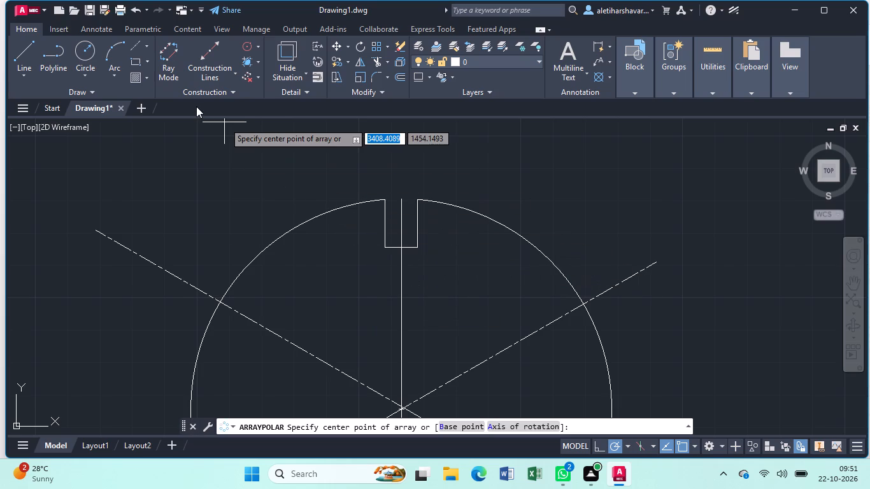
left_click(399, 411)
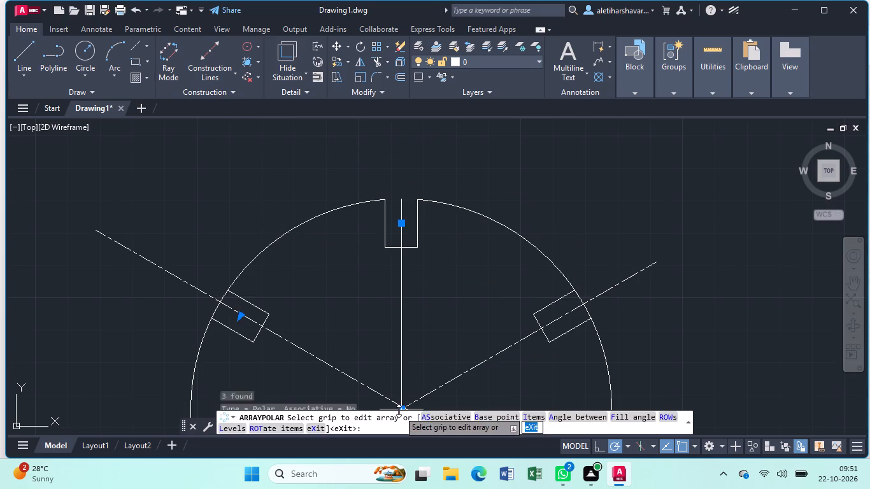
scroll(396, 340, "down", 1)
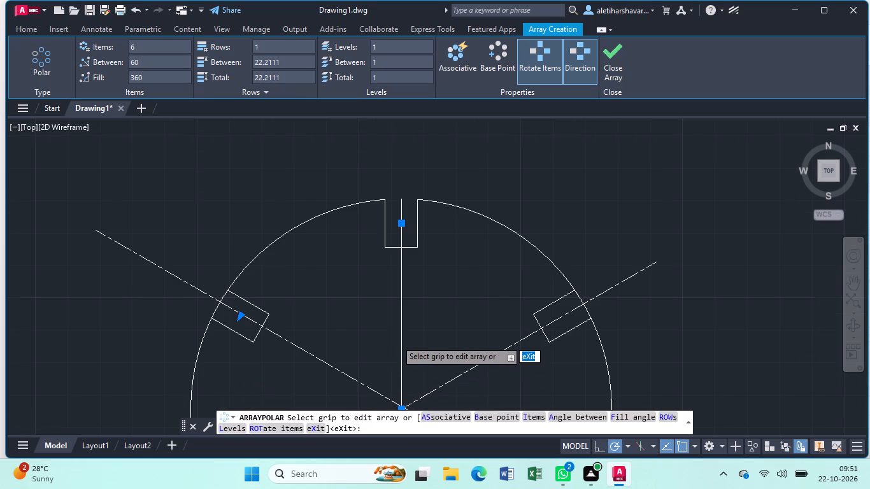
scroll(396, 338, "down", 1)
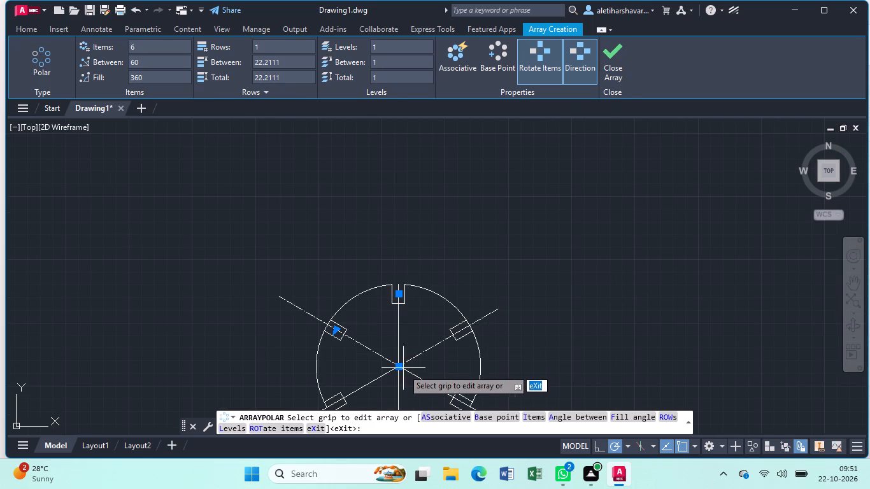
middle_click_drag(418, 393, 411, 273)
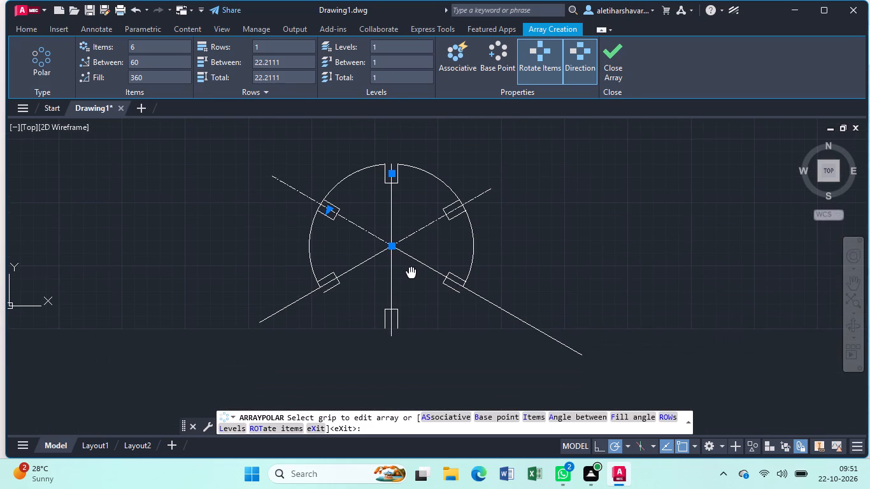
middle_click_drag(411, 273, 411, 272)
key("Escape")
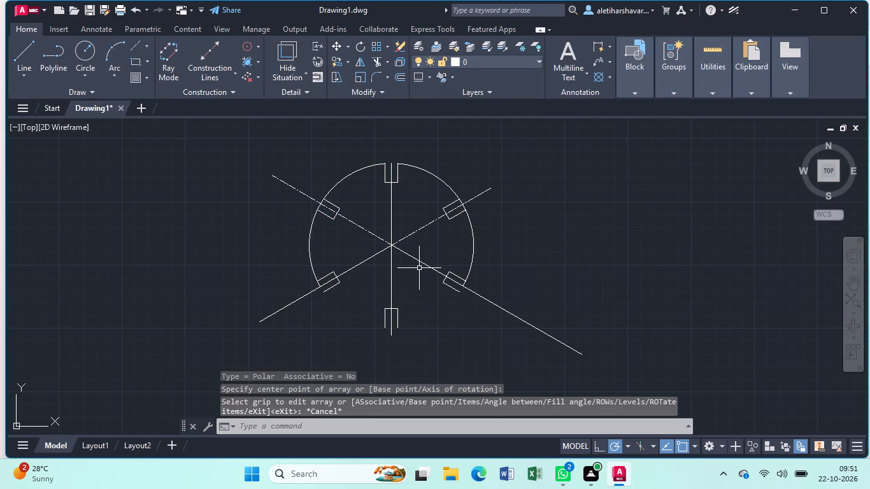
Delete the two walls and base of the slot copy at the bottom of the vertical line, below the trimmed circle.
left_click(397, 308)
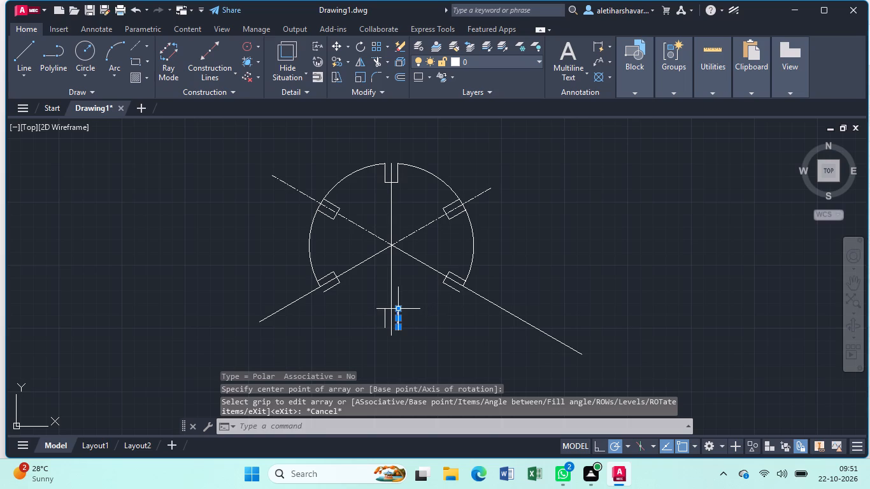
left_click(387, 309)
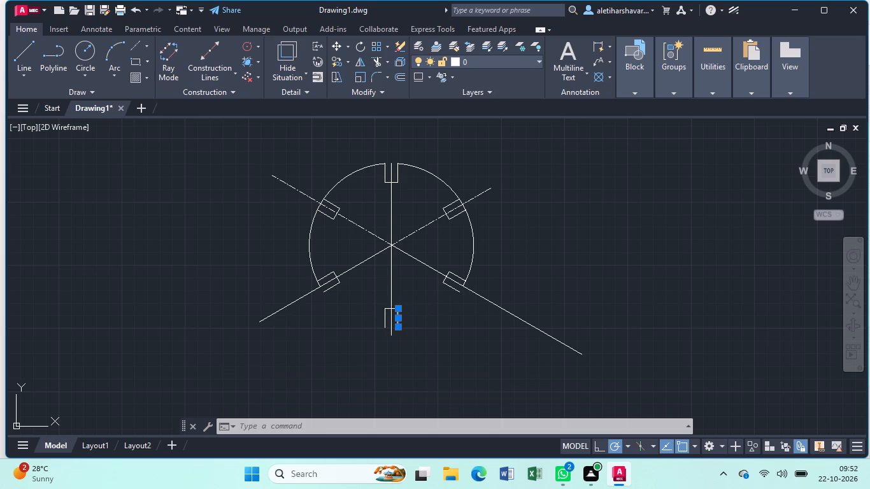
left_click(389, 306)
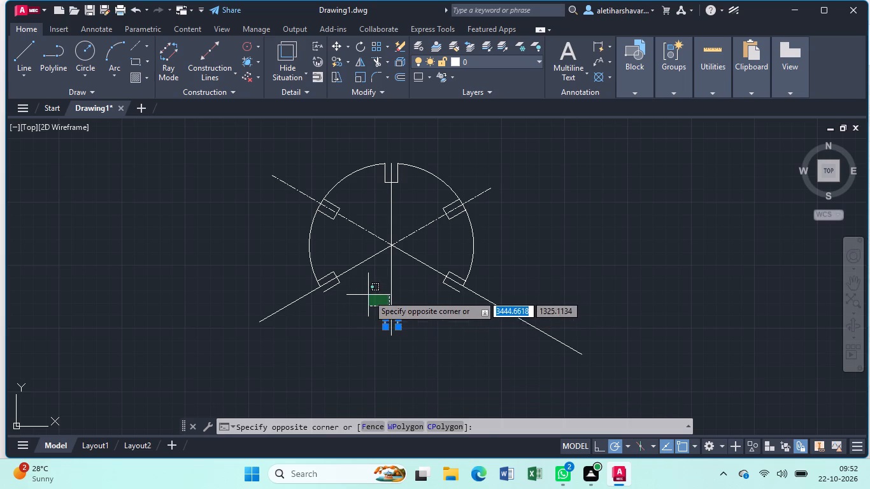
scroll(369, 285, "up", 2)
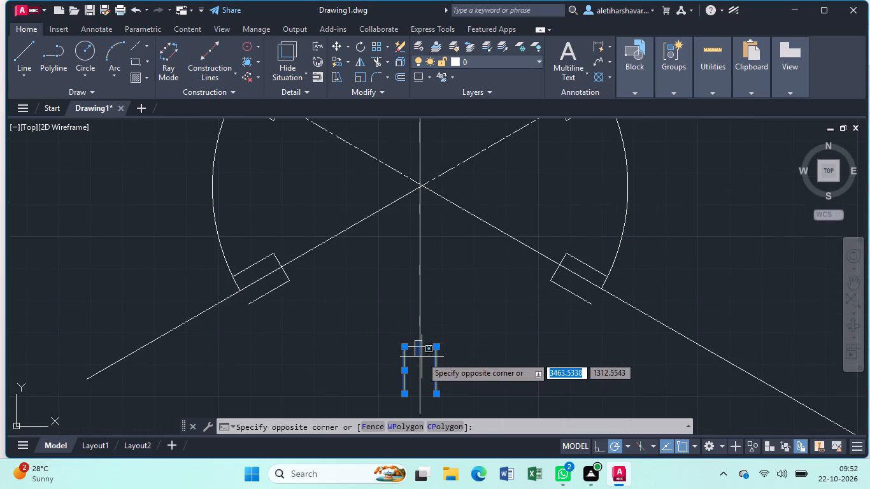
left_click(405, 351)
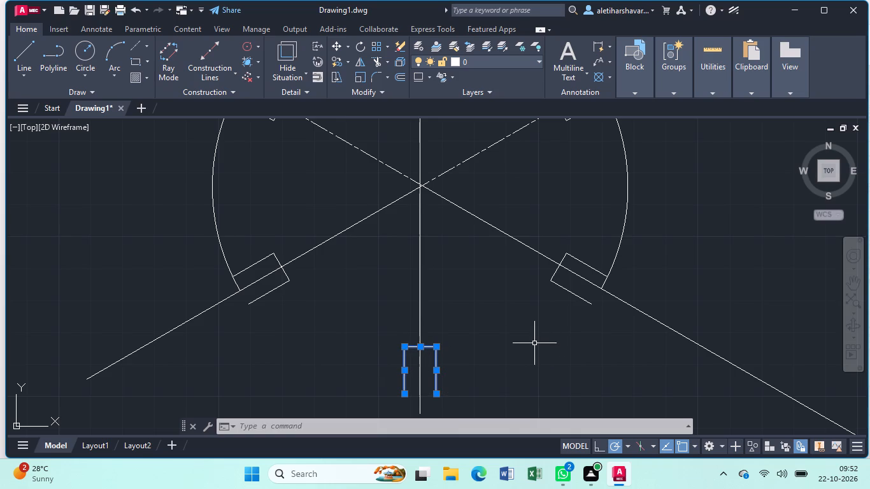
key("Delete")
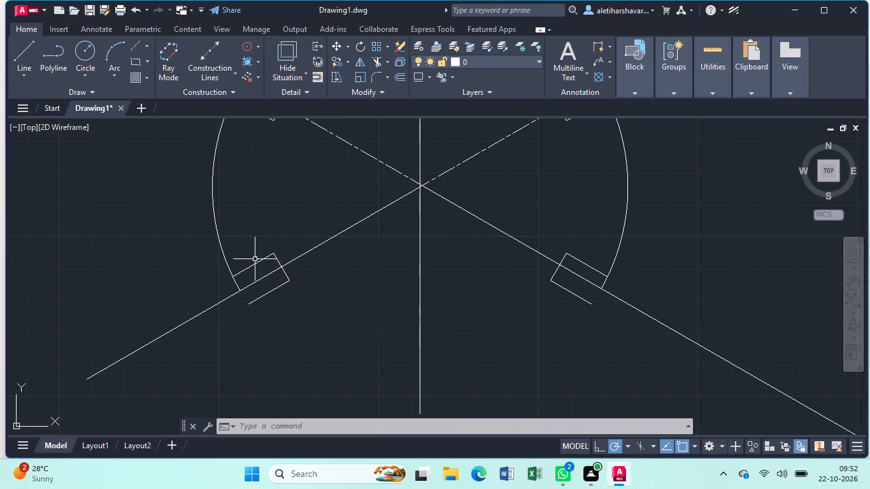
Delete the slot copies on the lower-left and lower-right radial lines, including their walls and bases.
left_click(255, 264)
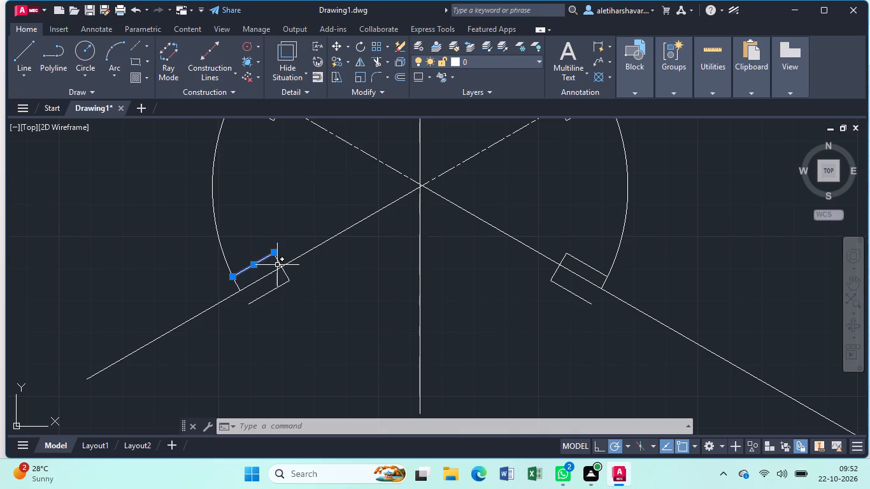
left_click(278, 263)
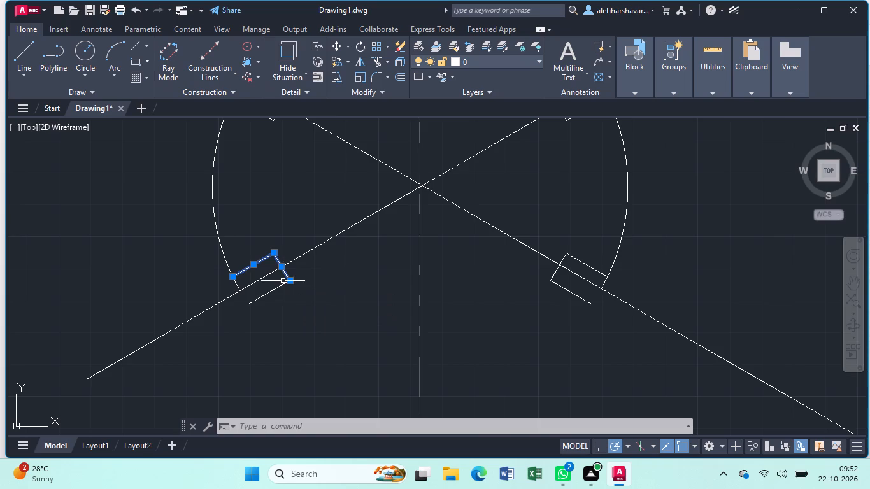
left_click(279, 287)
key("Delete")
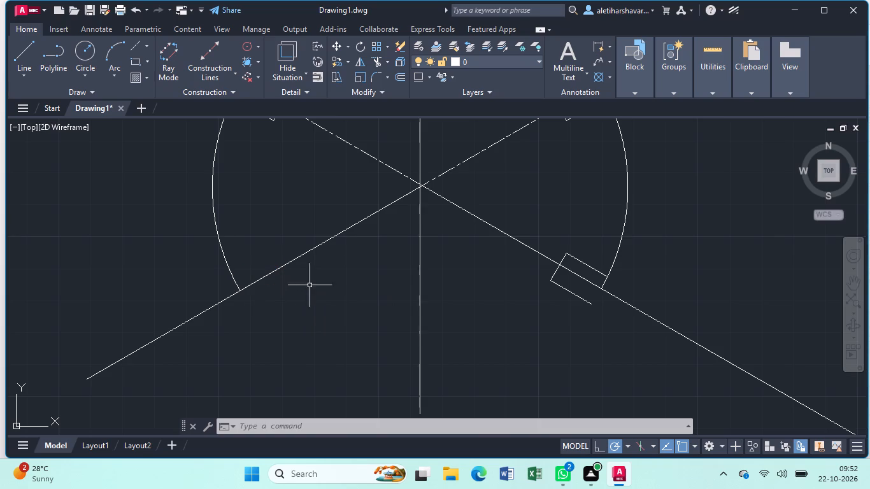
left_click(585, 264)
left_click(561, 263)
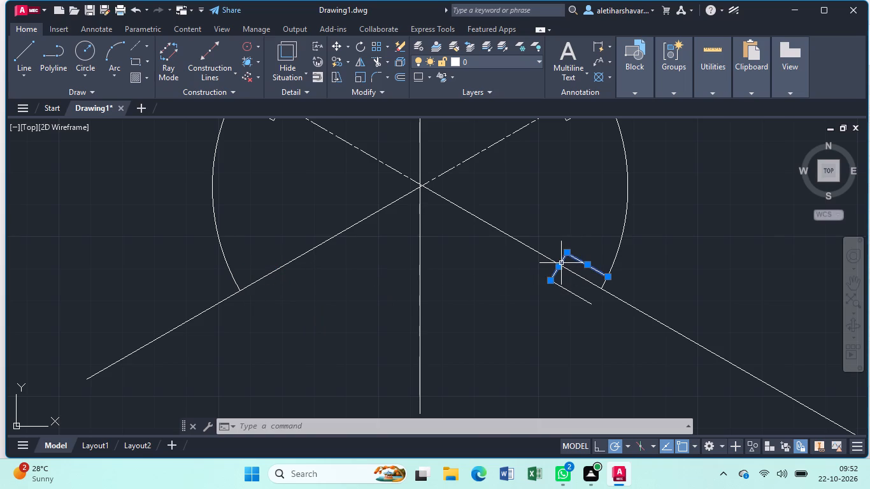
left_click(564, 288)
key("Delete")
Delete the upper-left and upper-right dash-dot centre lines running through the arrayed slots.
scroll(564, 280, "down", 1)
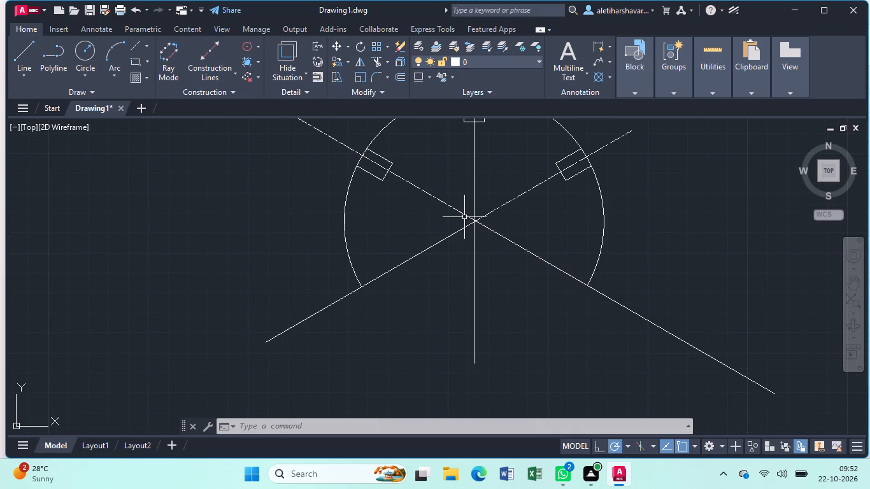
left_click(450, 205)
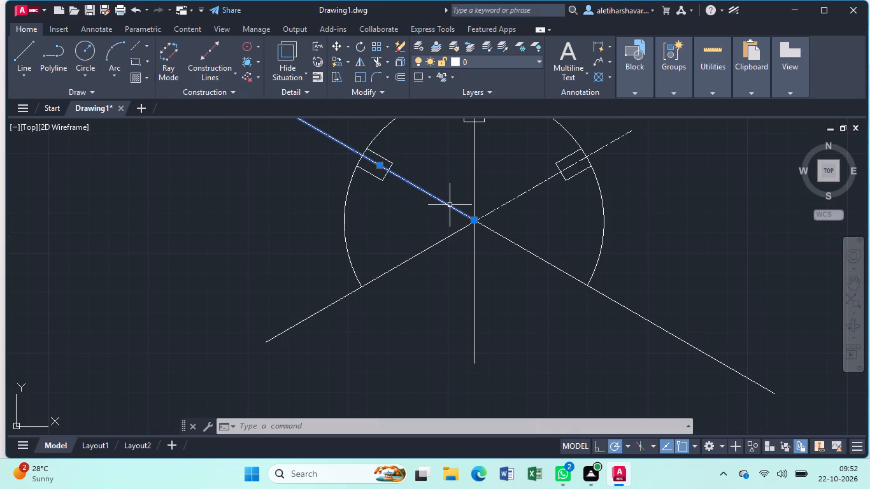
key("Delete")
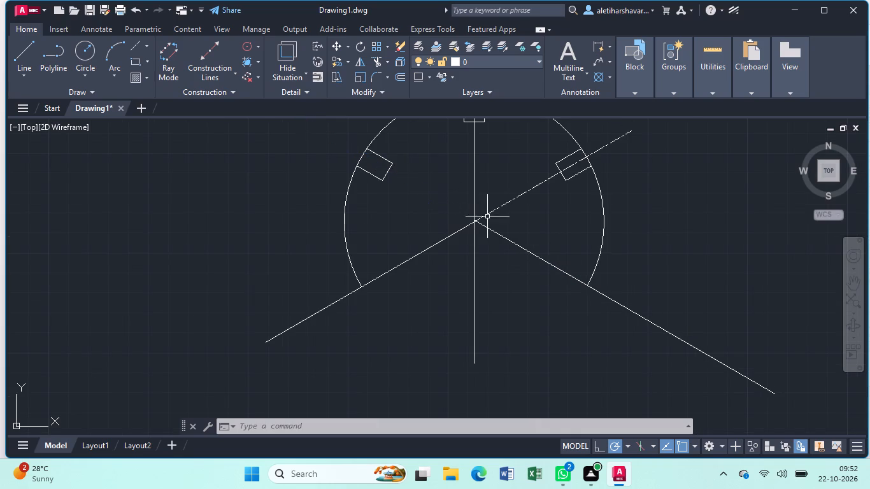
left_click(490, 212)
key("Delete")
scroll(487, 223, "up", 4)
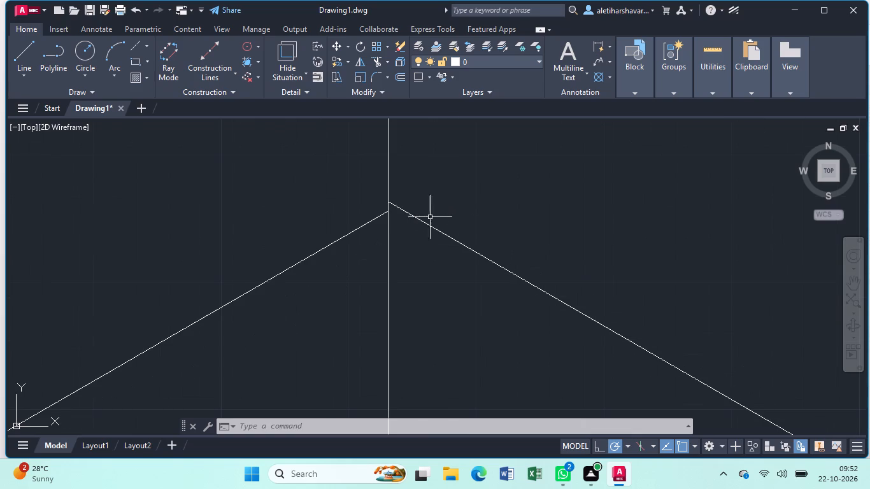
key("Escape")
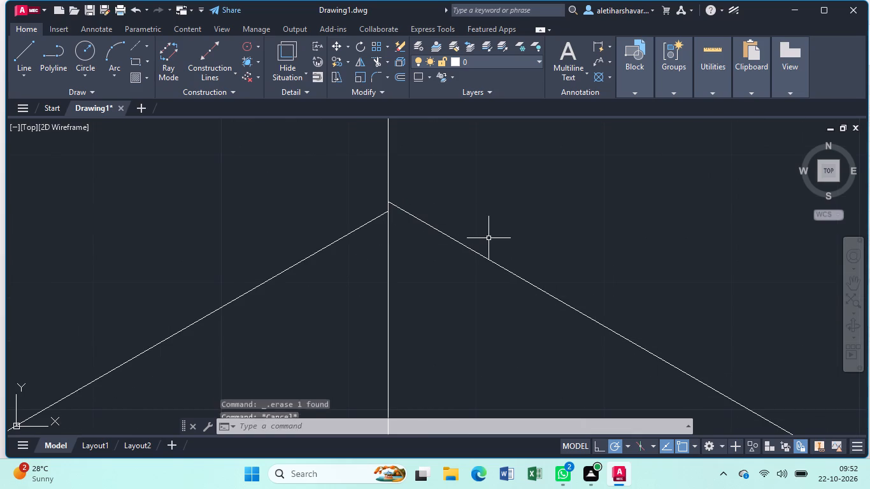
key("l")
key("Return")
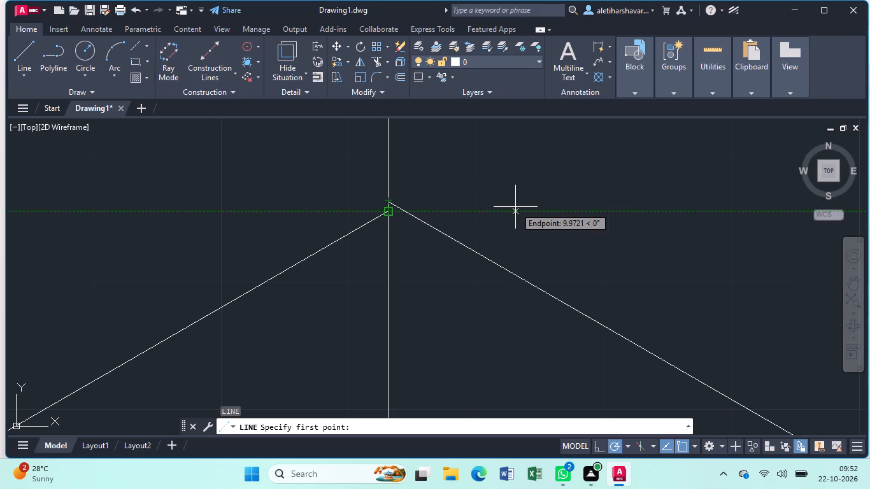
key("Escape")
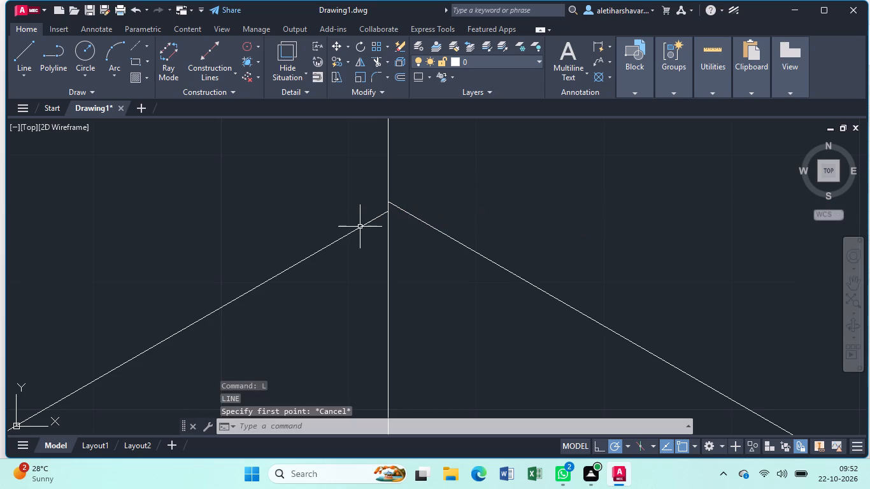
Delete the lower-left and lower-right radial lines that start at the circle's centre.
left_click(360, 227)
key("Delete")
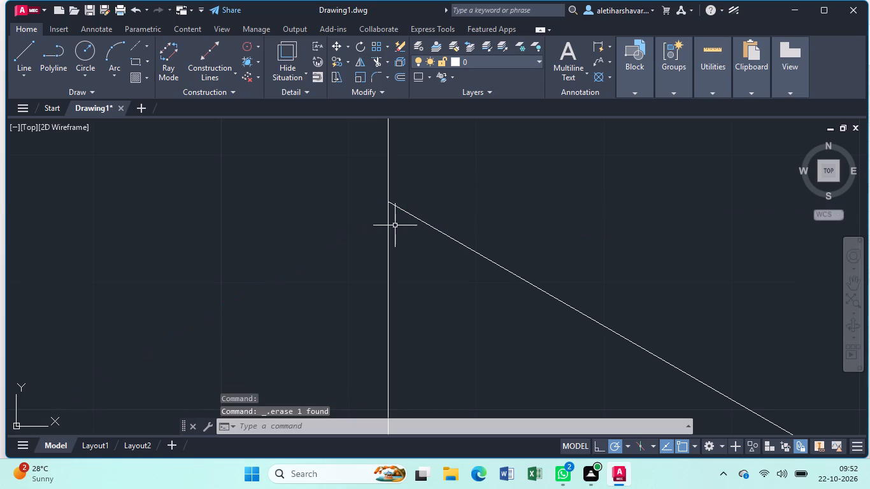
left_click(426, 223)
key("Delete")
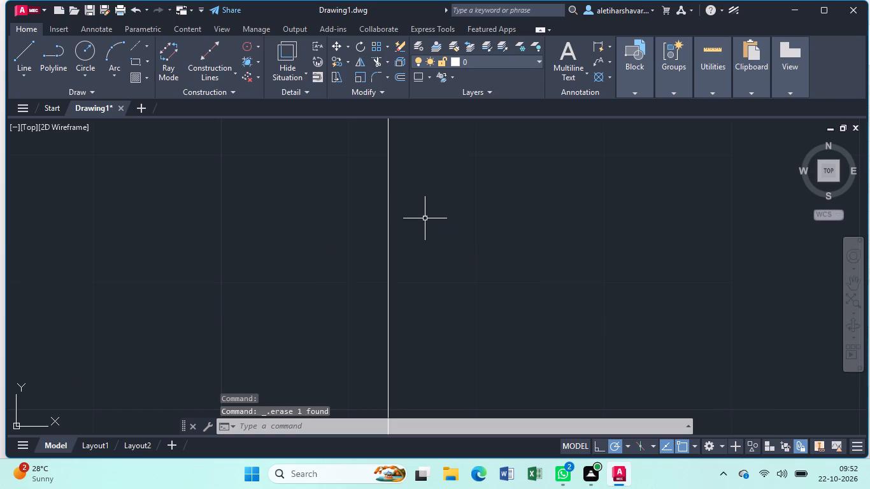
Draw a line about 75 long at 330° from the trimmed circle's centre, past the arc's lower-right end.
key("l")
key("Return")
left_click(385, 210)
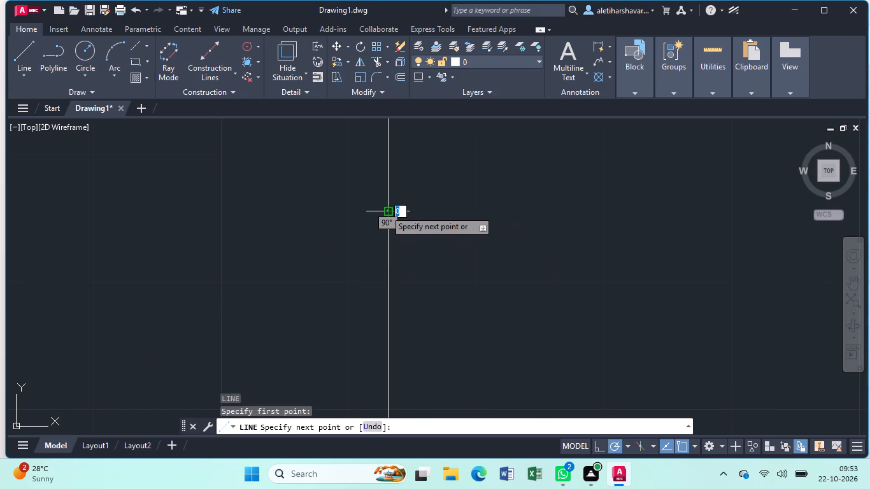
scroll(385, 209, "down", 3)
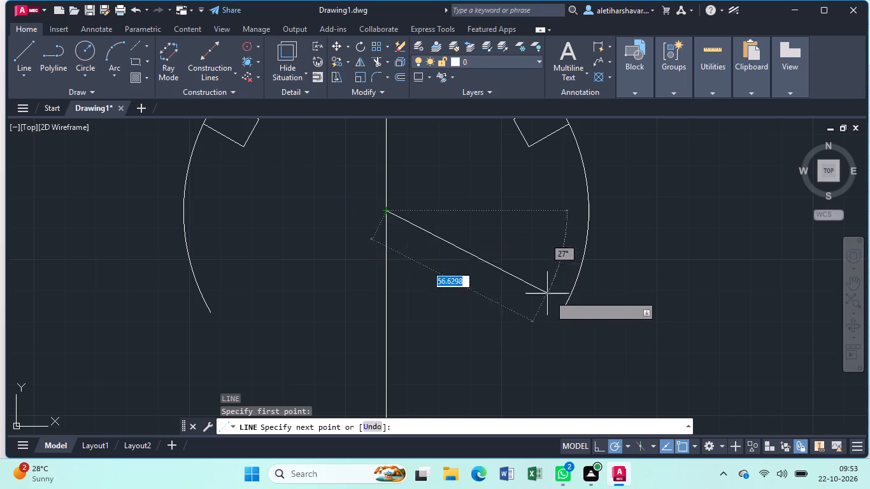
left_click(592, 325)
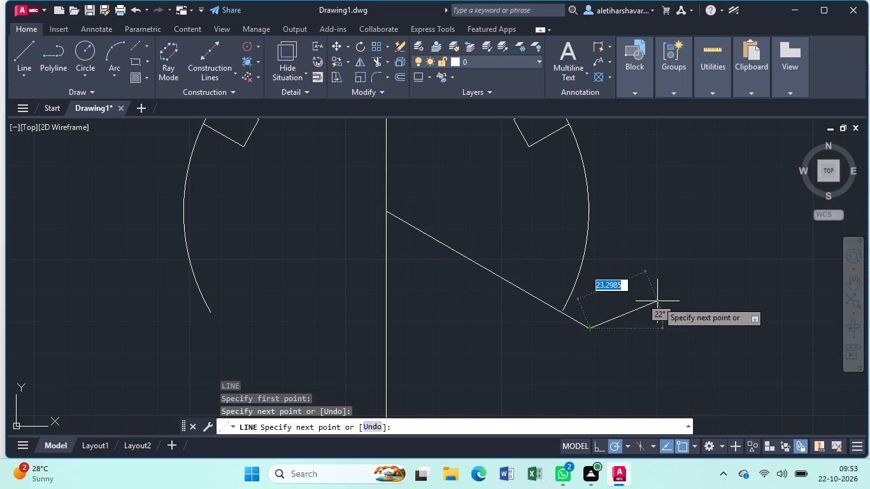
key("Escape")
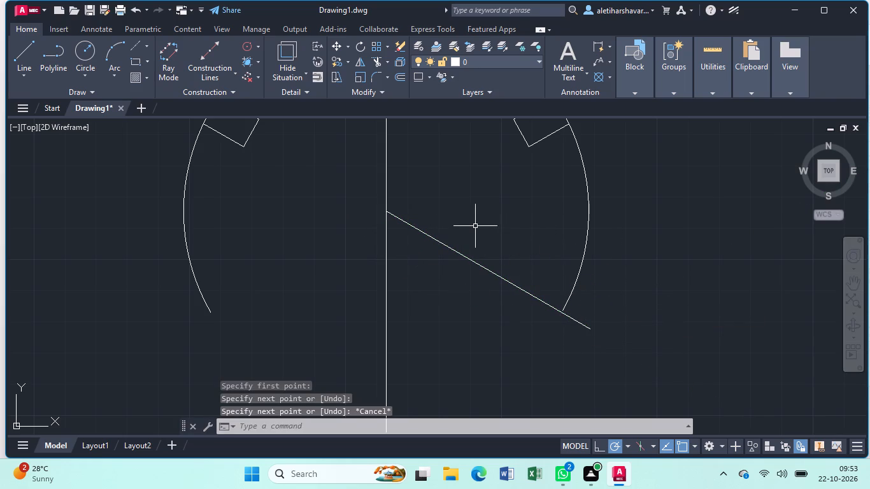
Draw a line about 69 long at 210° from the trimmed circle's centre, past the arc's lower-left end.
key("l")
key("Return")
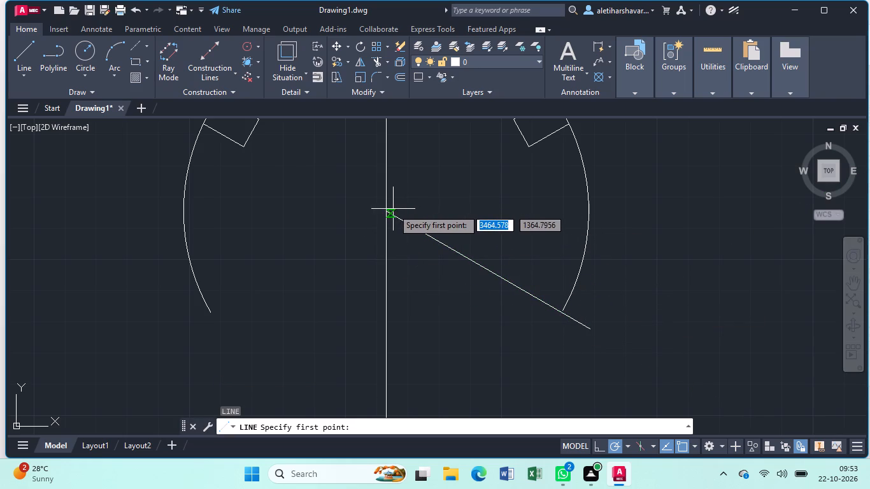
left_click(389, 209)
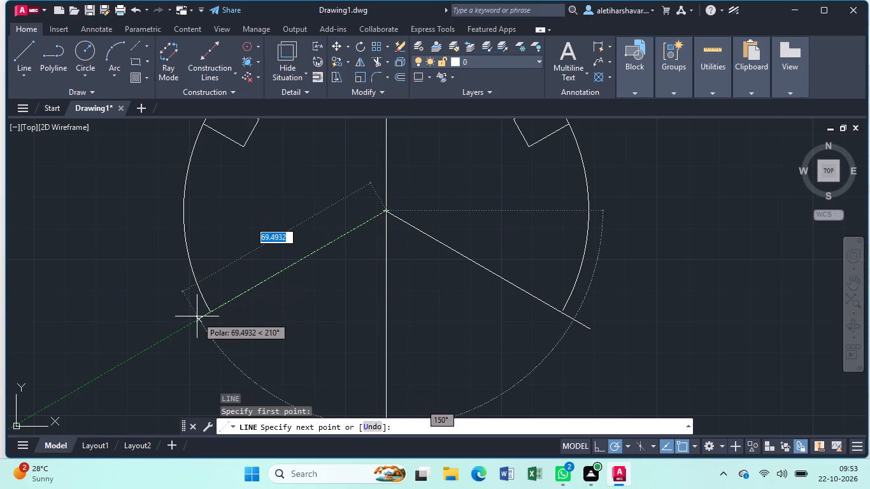
left_click_drag(197, 316, 183, 317)
key("Escape")
Trim the radius 65 arc segments that close the mouths of the upper-left and upper-right slots.
scroll(324, 190, "up", 1)
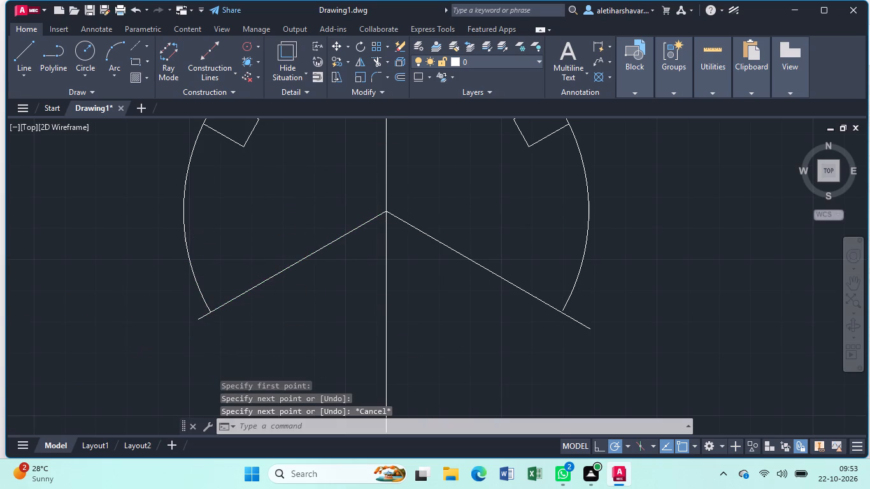
scroll(324, 190, "up", 3)
scroll(328, 192, "down", 4)
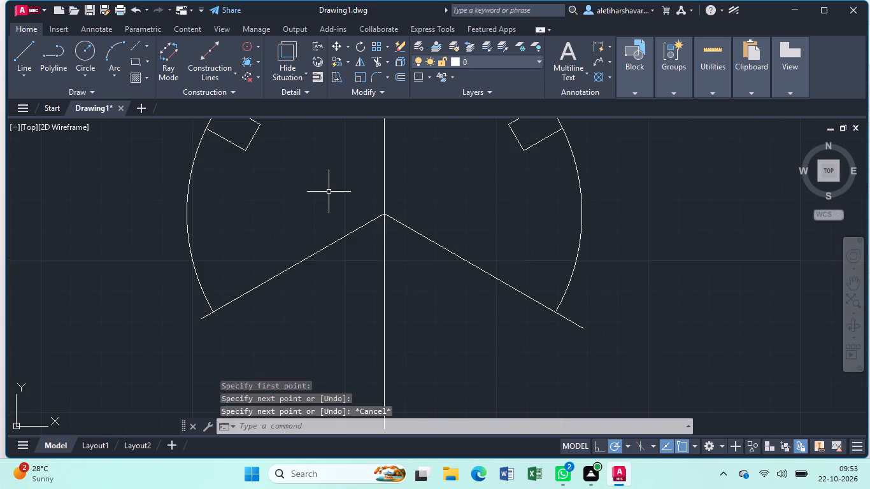
scroll(329, 192, "down", 1)
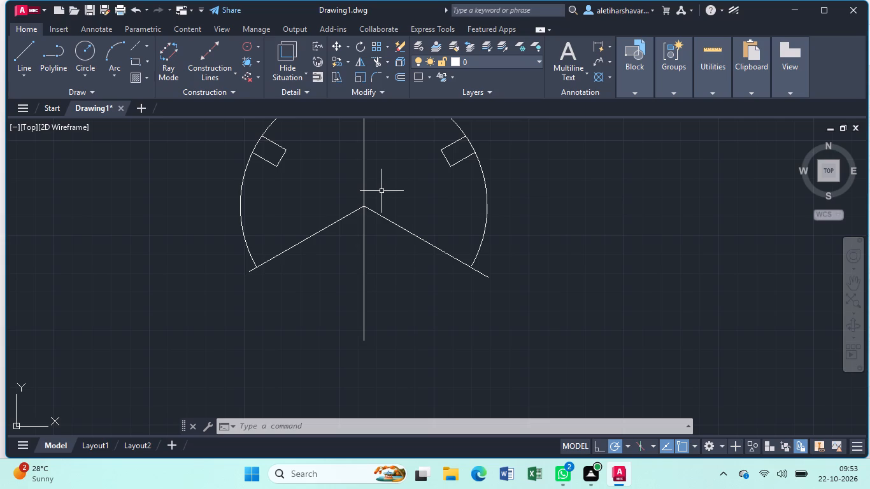
middle_click_drag(263, 50, 282, 172)
middle_click_drag(282, 172, 284, 166)
middle_click_drag(359, 183, 358, 266)
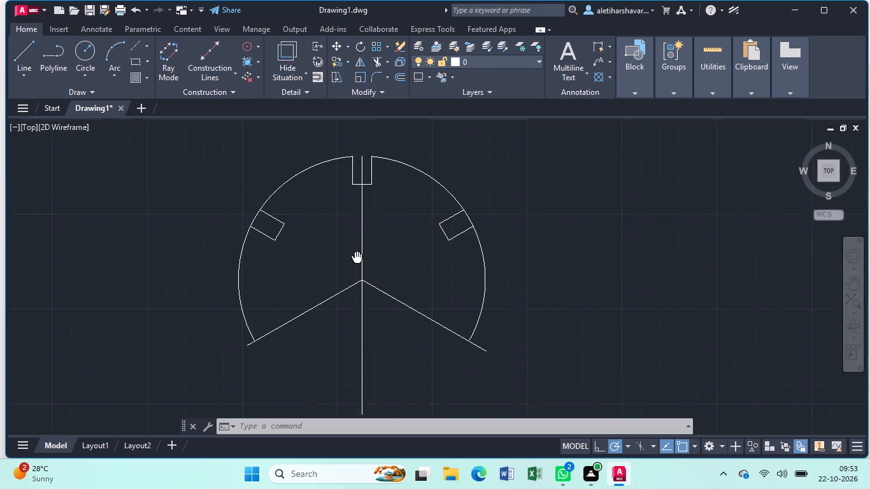
middle_click_drag(358, 266, 364, 275)
scroll(338, 227, "up", 1)
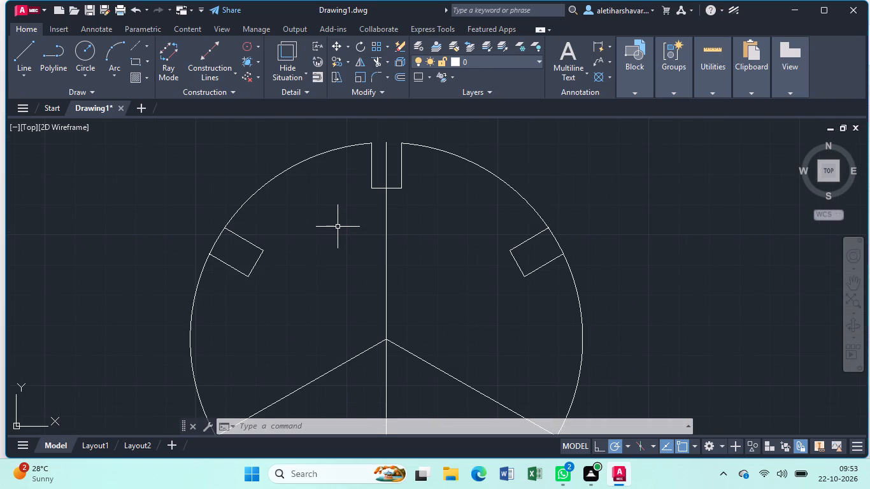
key("t")
key("e")
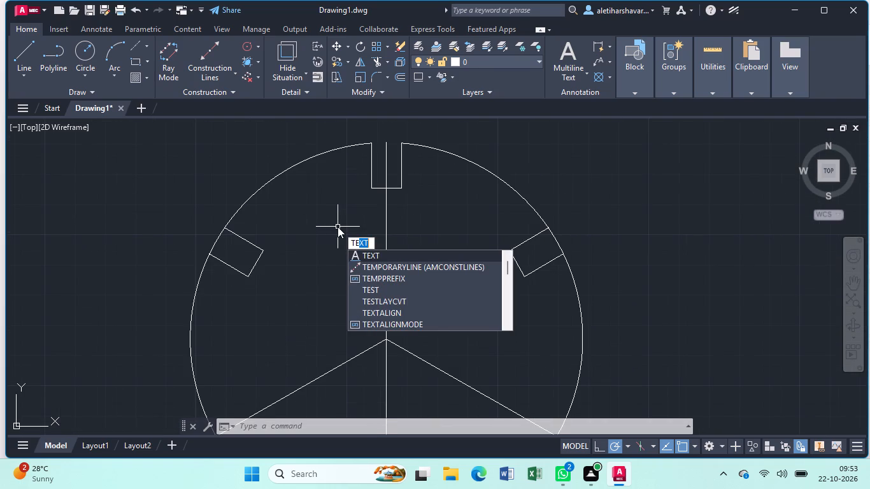
key("BackSpace")
key("BackSpace")
key("r")
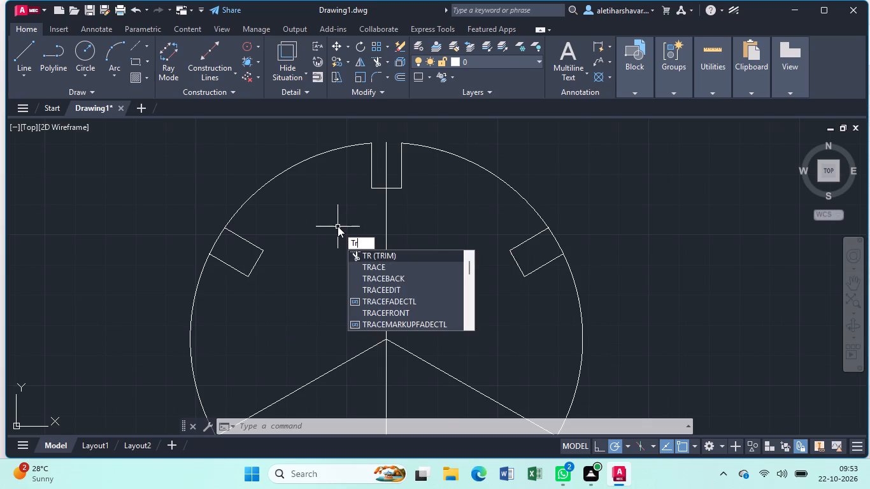
key("Return")
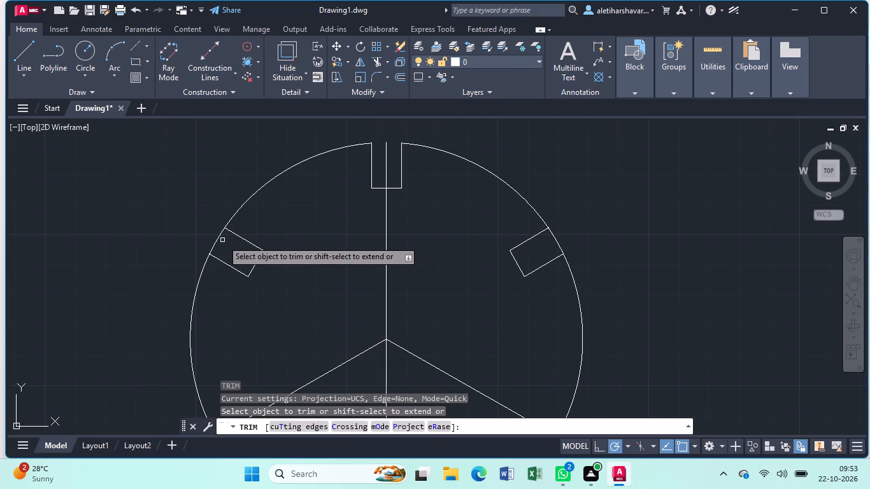
left_click(217, 239)
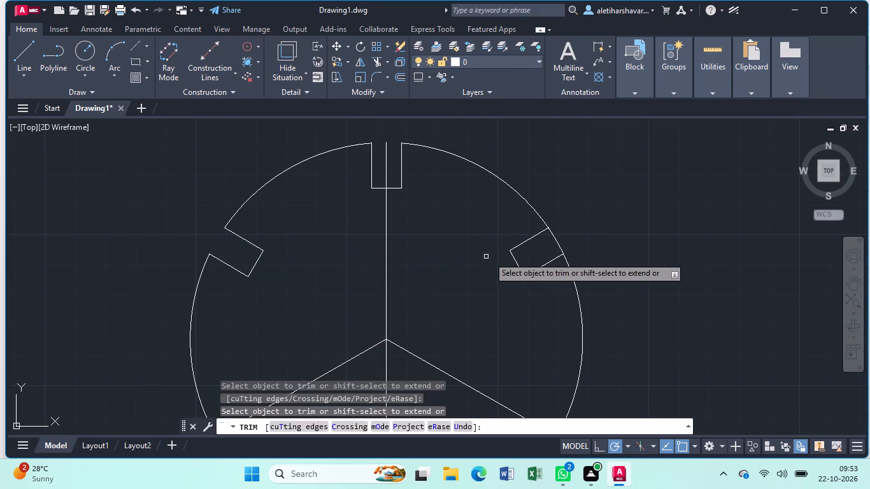
left_click(556, 244)
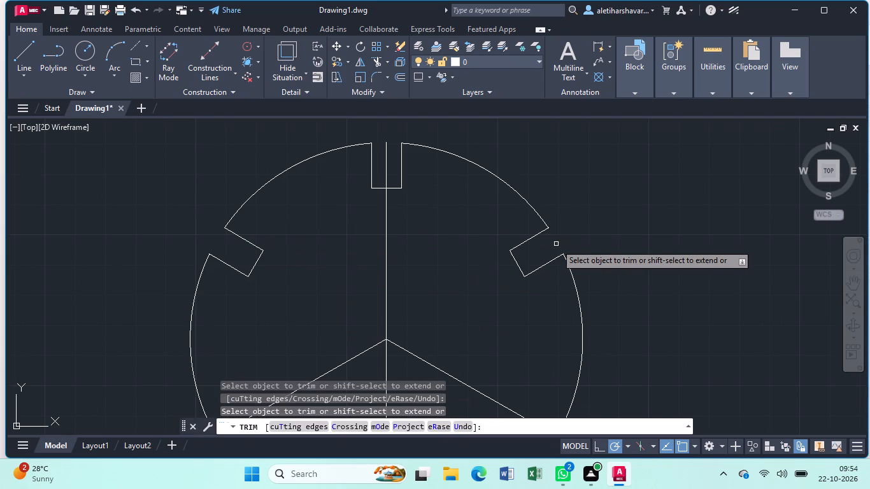
key("Escape")
Draw a circle of radius 12.5 centred where the two radial lines meet the vertical line.
scroll(557, 243, "down", 1)
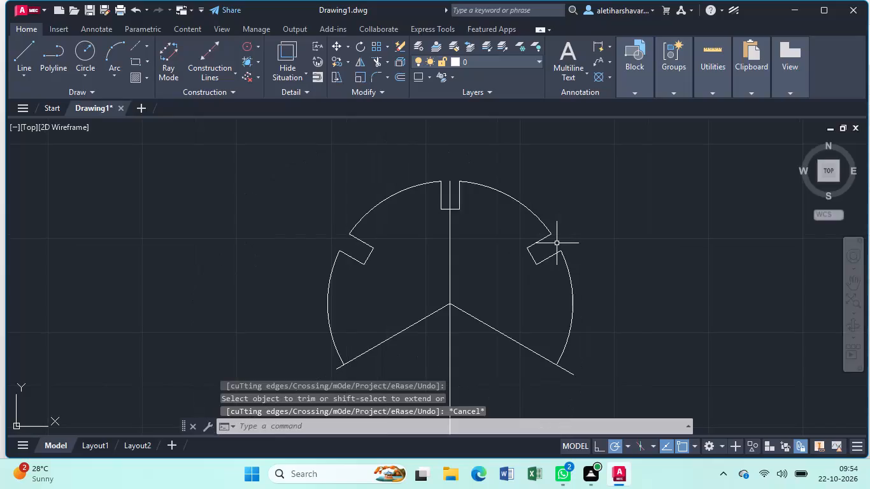
key("c")
key("Return")
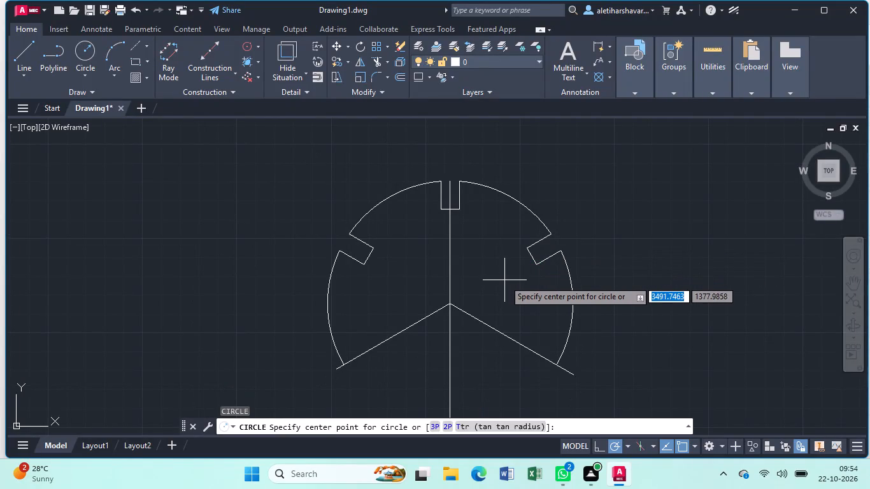
left_click(450, 304)
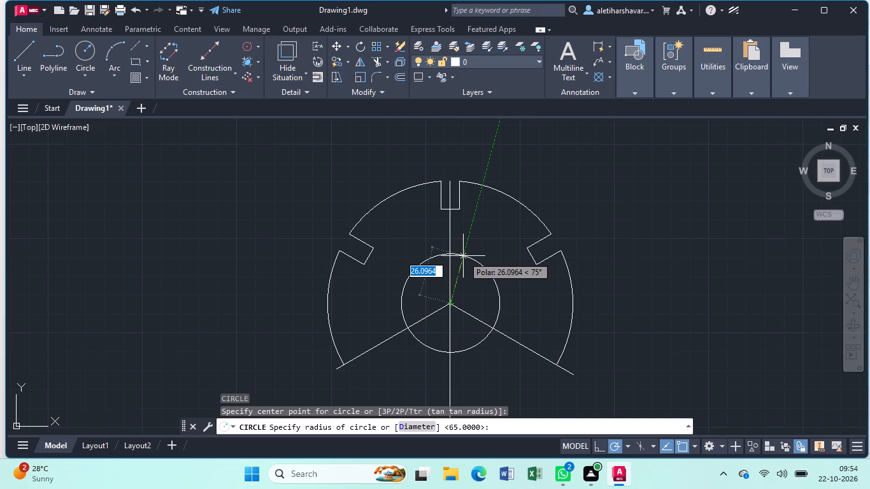
key("2")
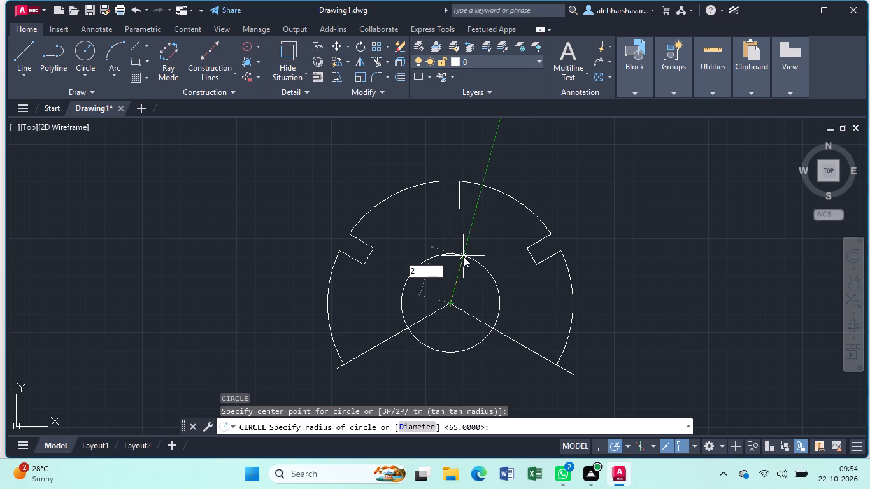
key("BackSpace")
type("12")
key("period")
key("5")
key("Return")
Draw a concentric circle of radius 20 around the radius 12.5 circle.
key("Return")
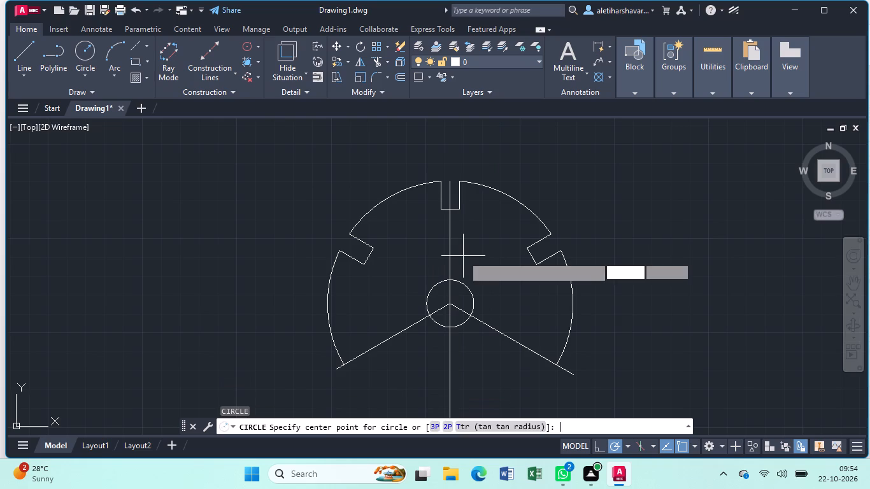
left_click(446, 303)
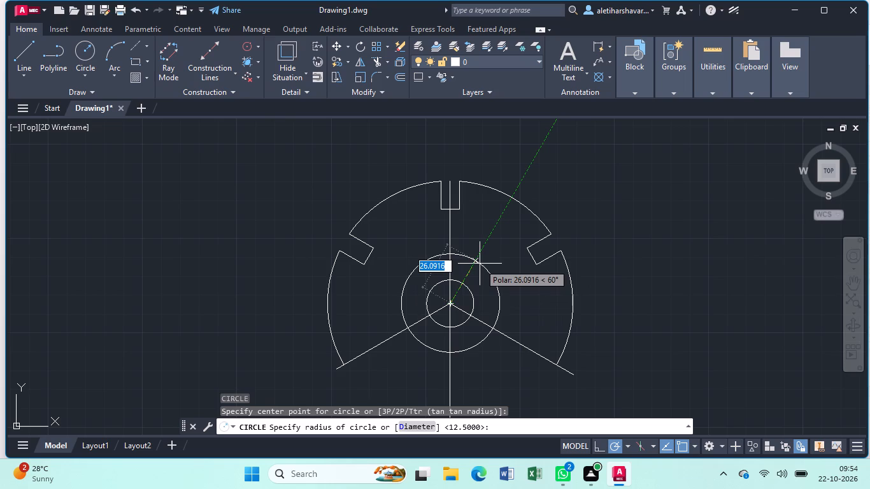
key("2")
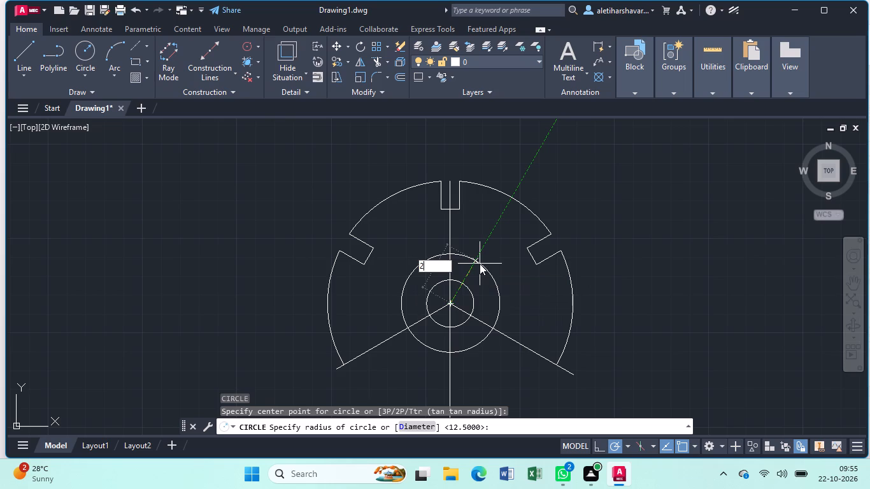
key("0")
key("Return")
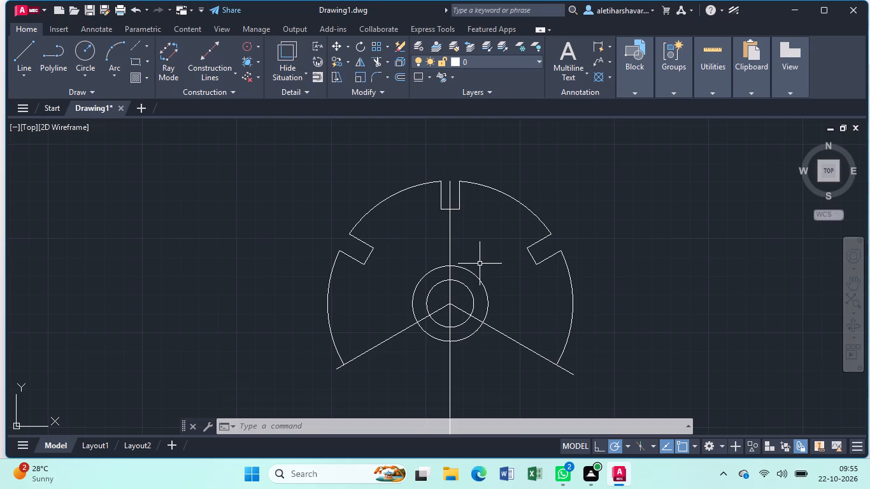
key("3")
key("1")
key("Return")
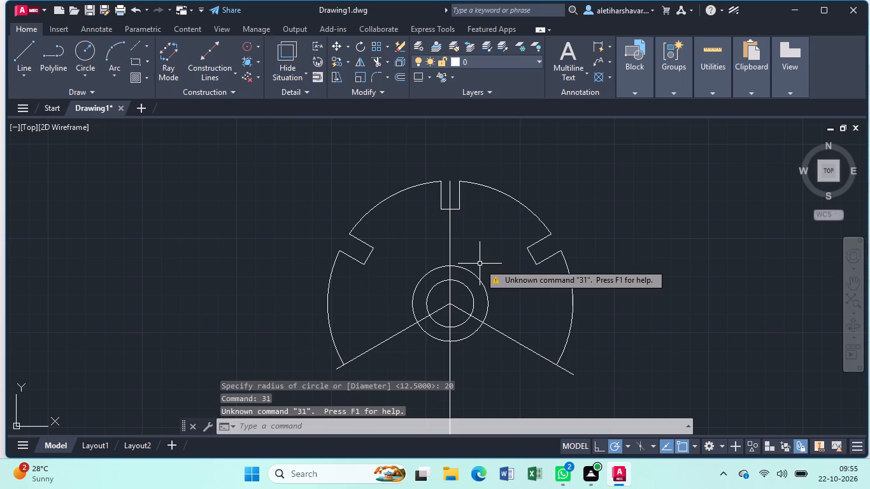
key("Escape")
Draw a concentric circle of radius 31 around the radius 20 circle.
key("Return")
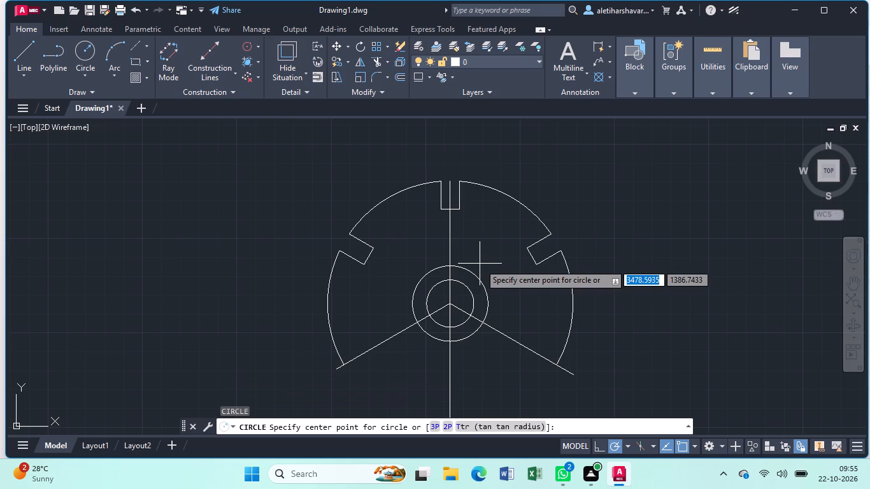
left_click(450, 306)
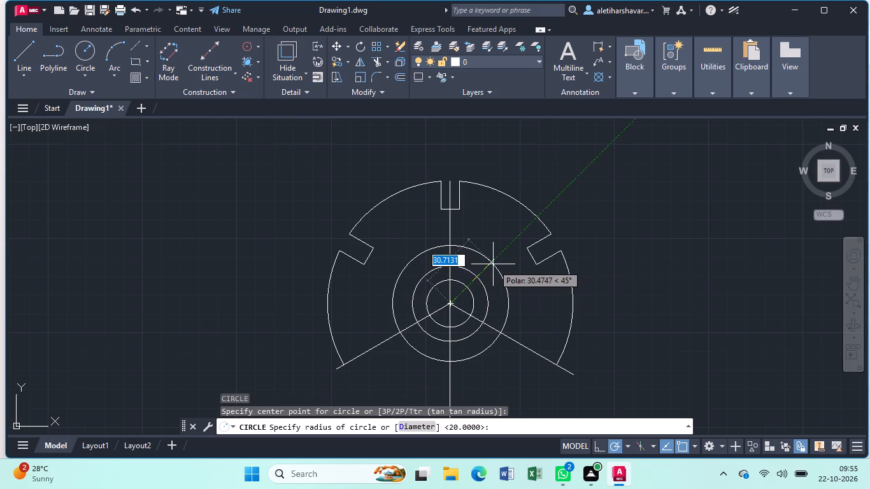
type("31")
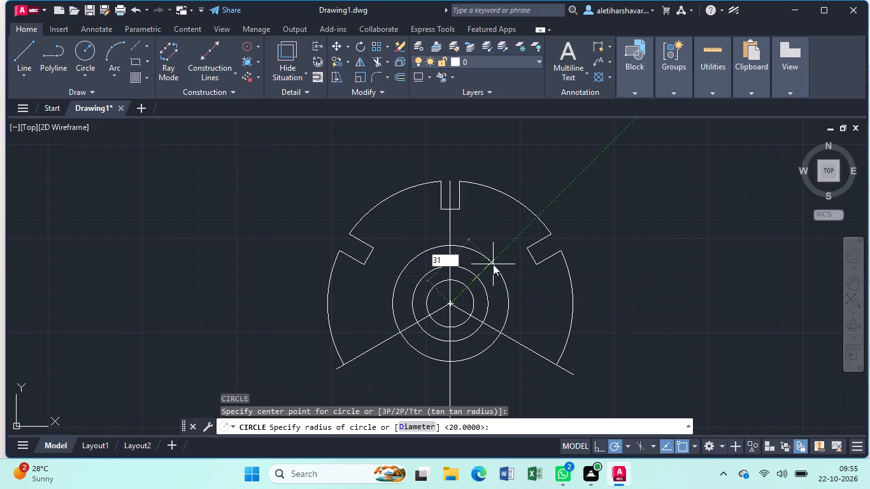
key("Return")
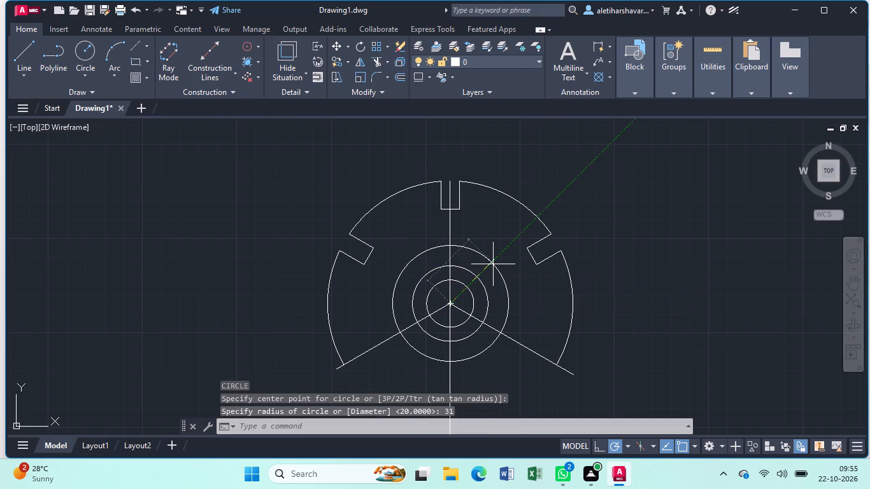
Delete the vertical lines running through the circles' common centre.
left_click(449, 230)
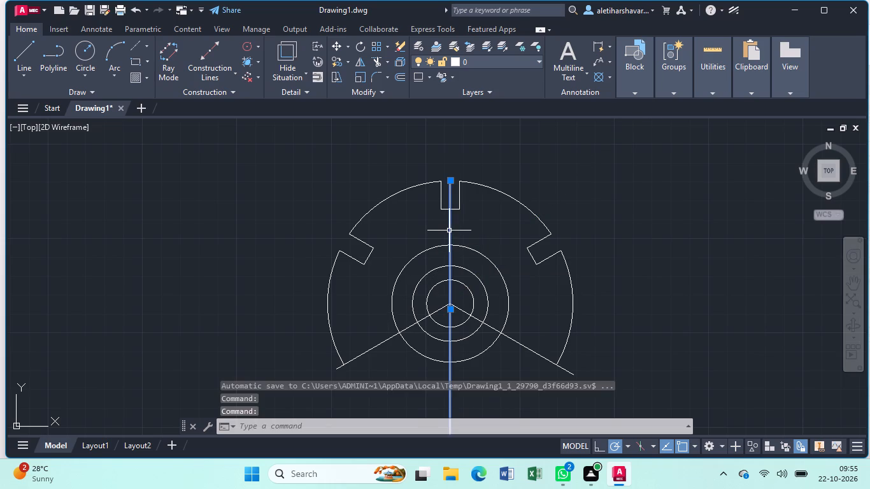
key("Delete")
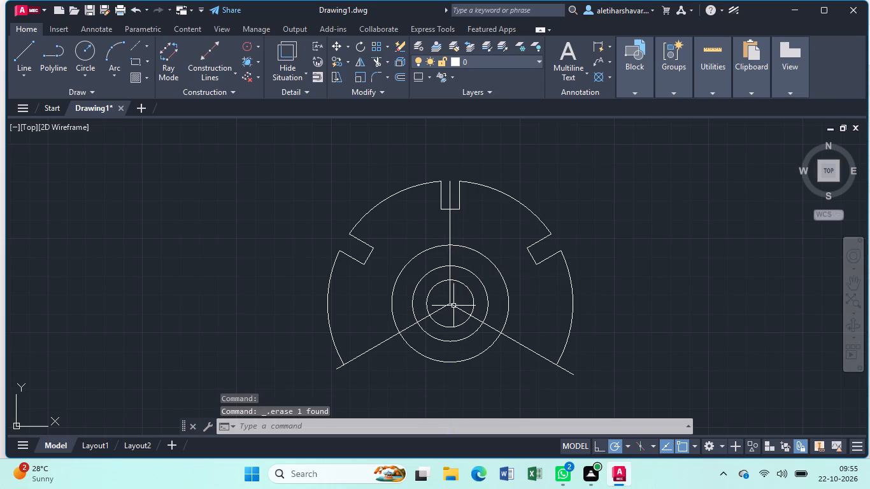
left_click(451, 300)
key("Delete")
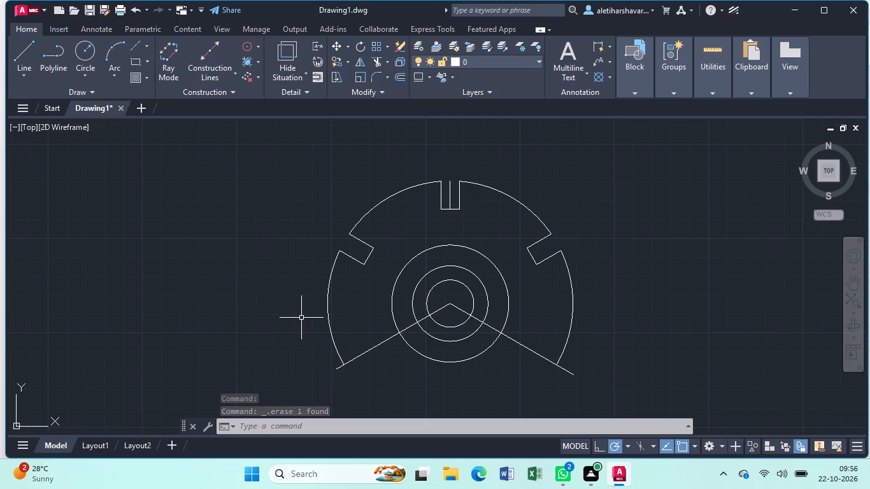
Trim the overhang of the lower-left radial line beyond the radius 65 arc.
type("tr")
key("Return")
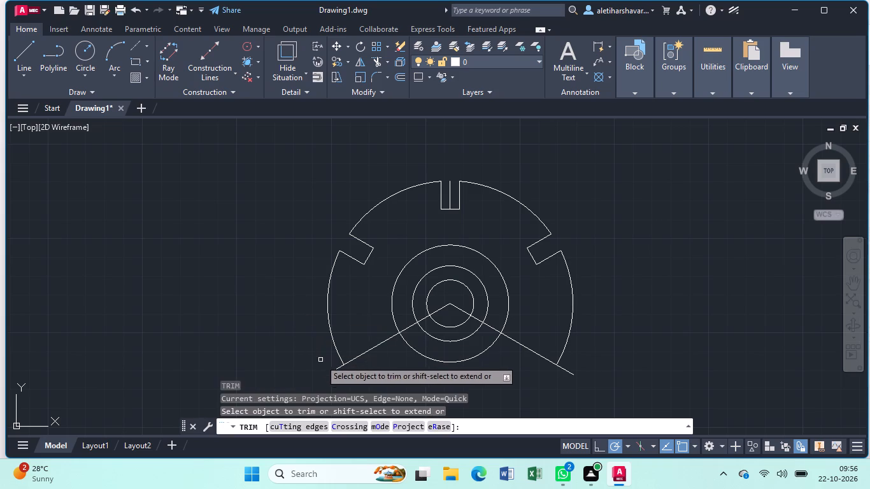
left_click(338, 368)
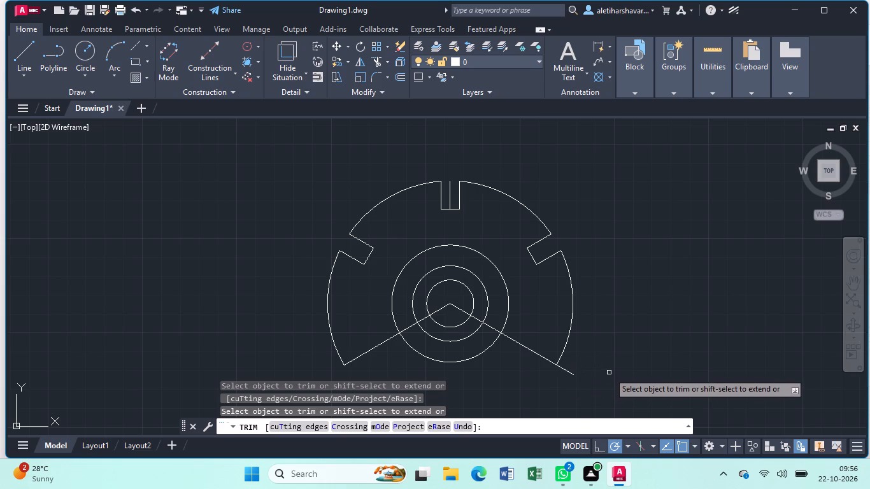
key("Escape")
Extend the lower-right end of the radius 65 arc to the radial line.
type("ex")
key("Return")
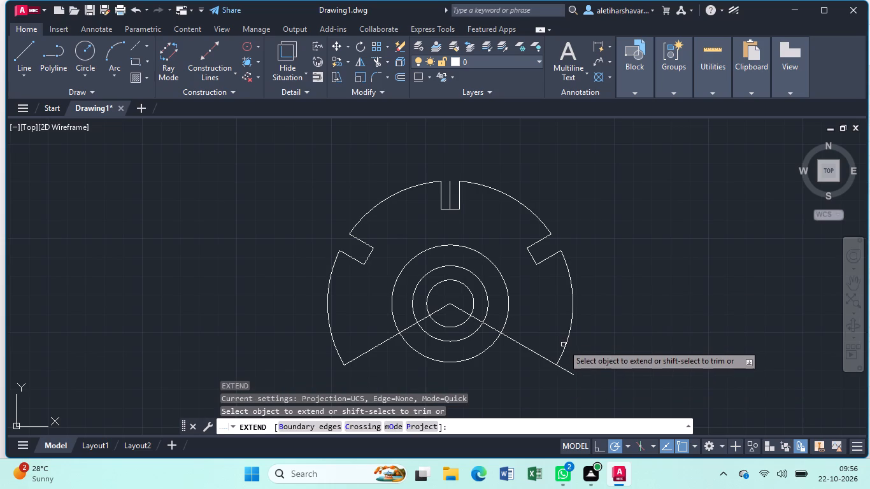
left_click(564, 349)
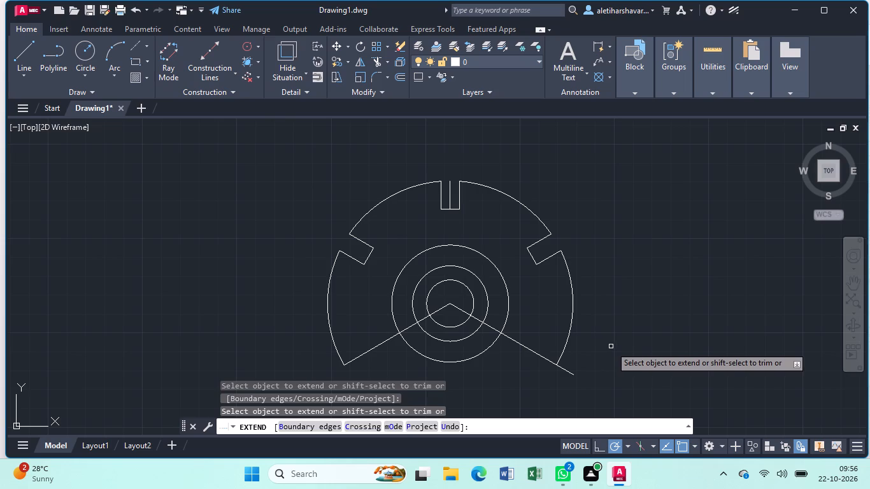
key("Escape")
Trim the overhang of the lower-right radial line beyond the radius 65 arc.
type("tr")
key("Return")
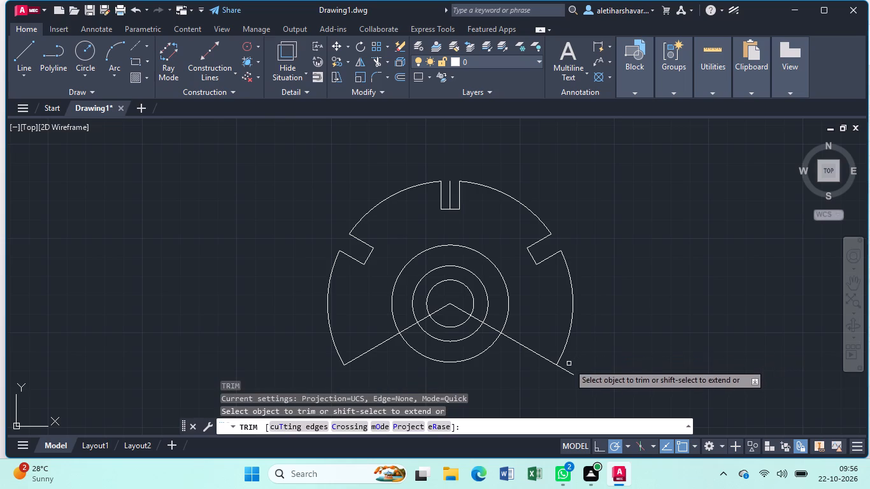
left_click(567, 371)
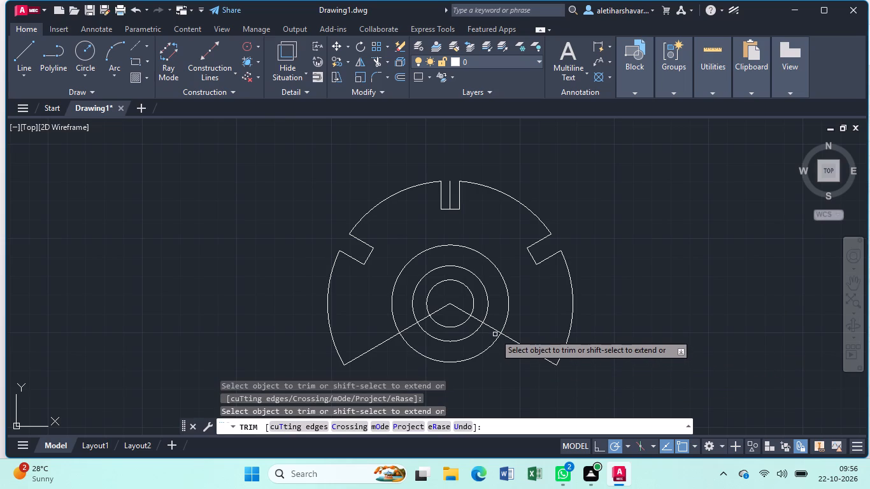
Trim away the portions of both radial lines that lie inside the radius 31 circle.
left_click(493, 330)
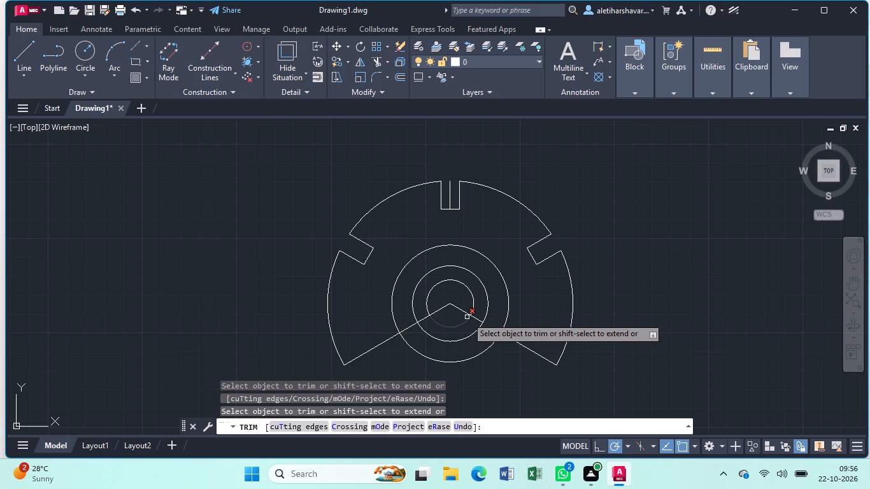
left_click(465, 314)
left_click(476, 319)
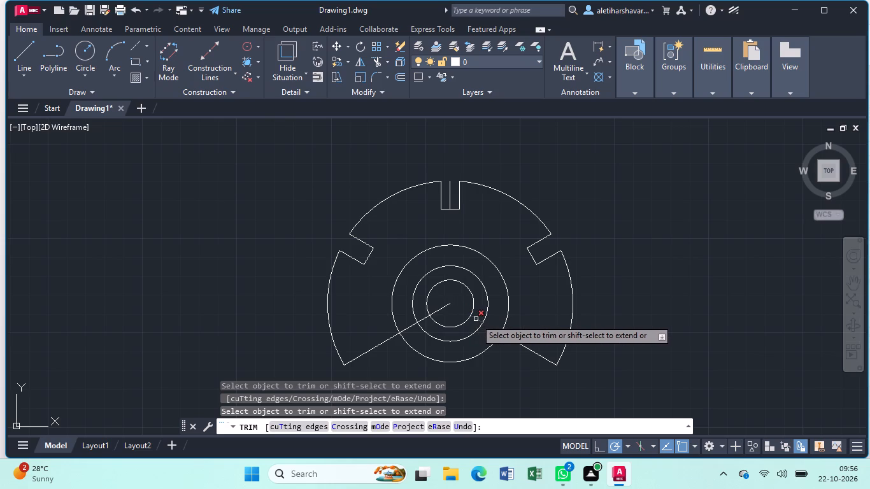
left_click(445, 305)
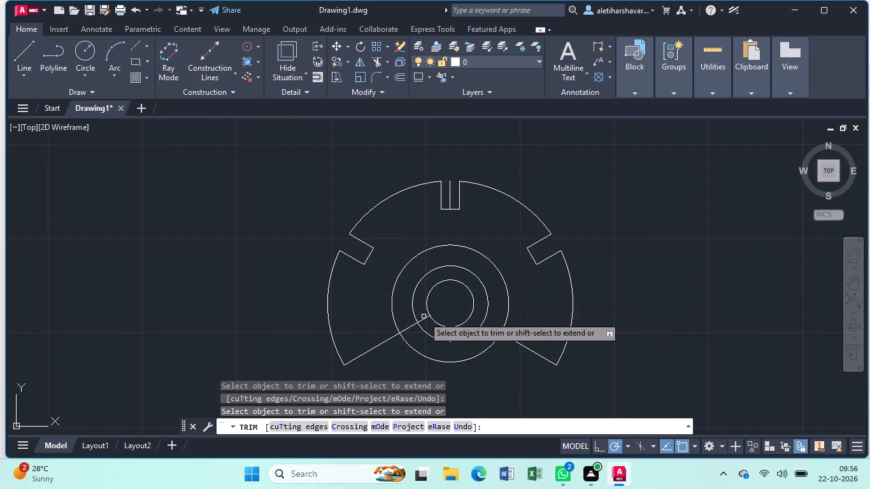
left_click(424, 317)
left_click(410, 326)
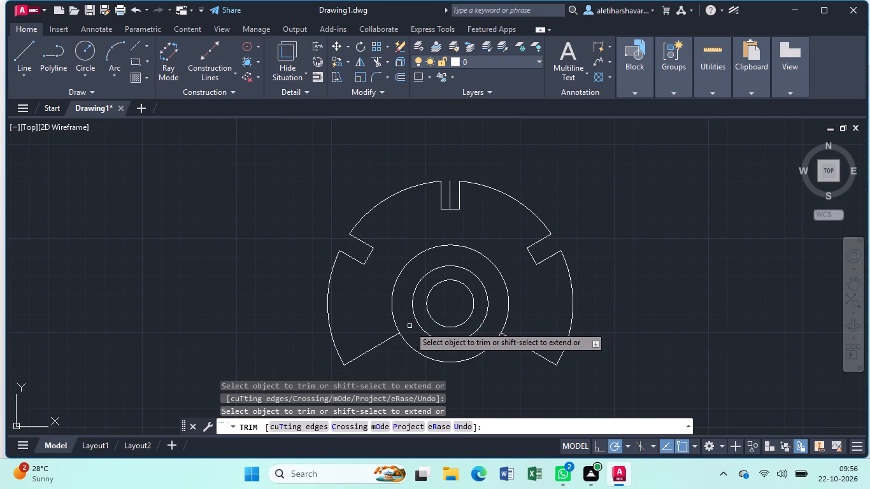
key("Escape")
key("Escape")
key("Escape")
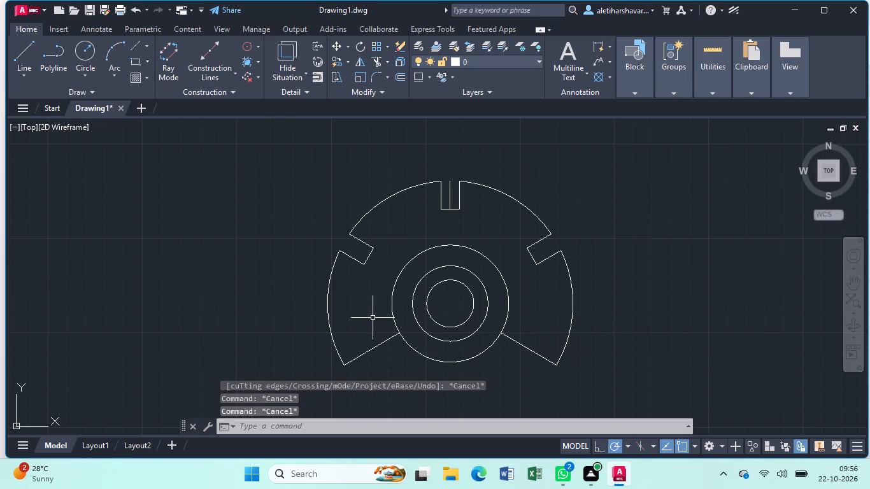
key("Escape")
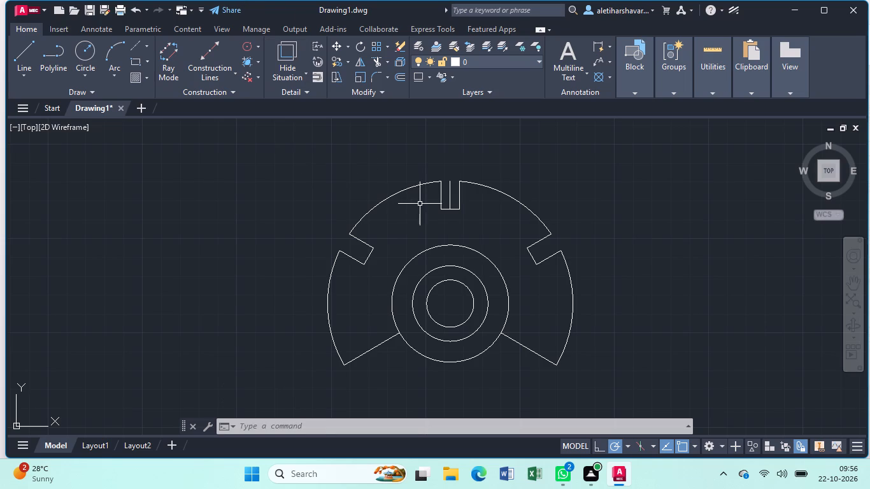
Trim the leftover vertical line segment inside the top slot.
type("tr")
key("Return")
left_click(449, 195)
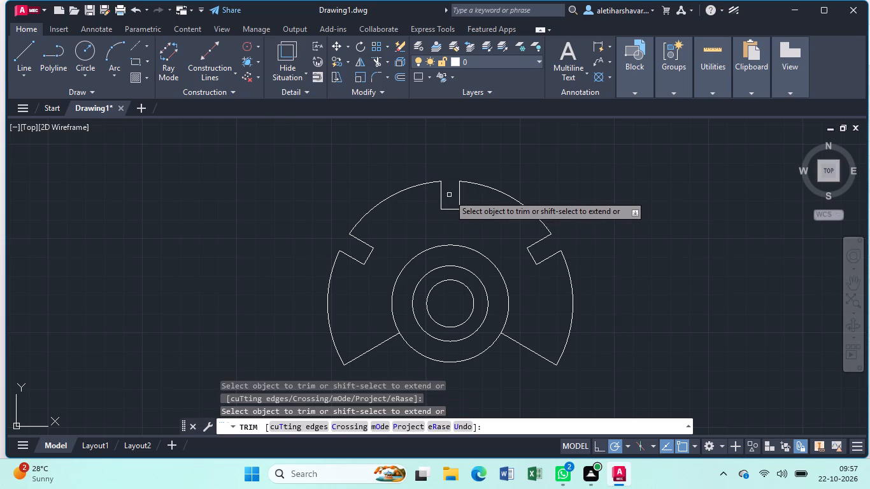
key("Escape")
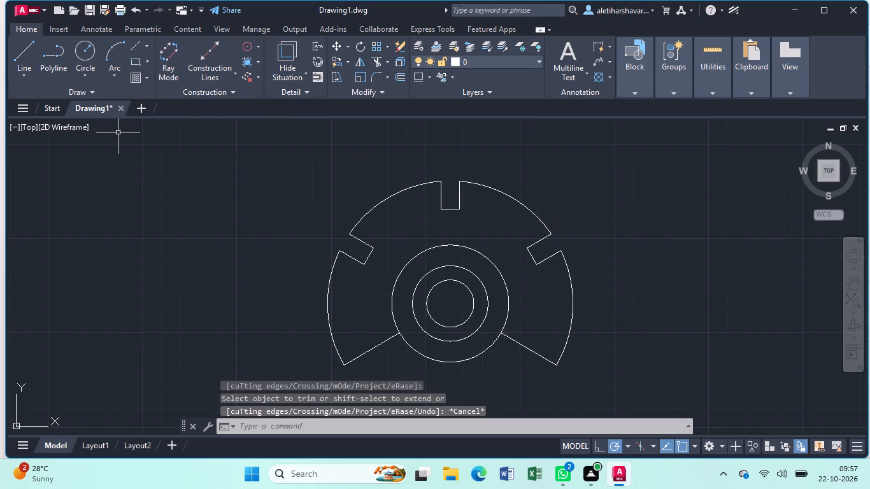
Switch the workspace to 3D Modeling.
left_click(720, 446)
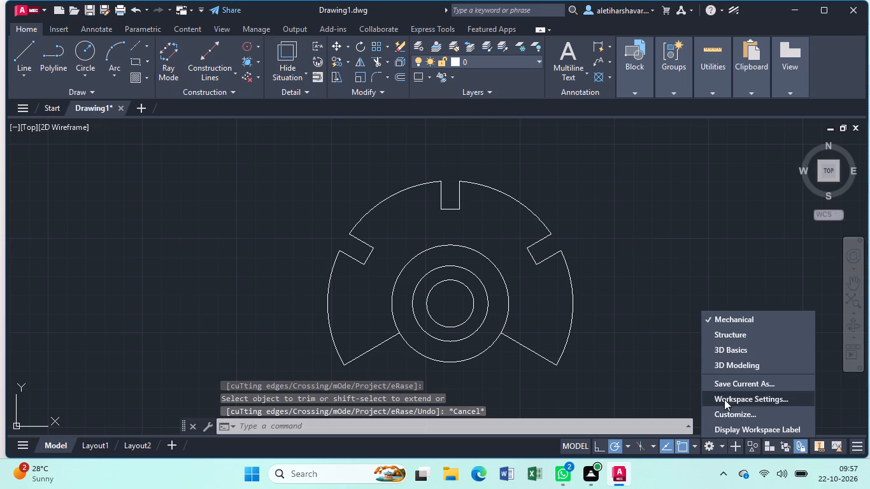
left_click(731, 366)
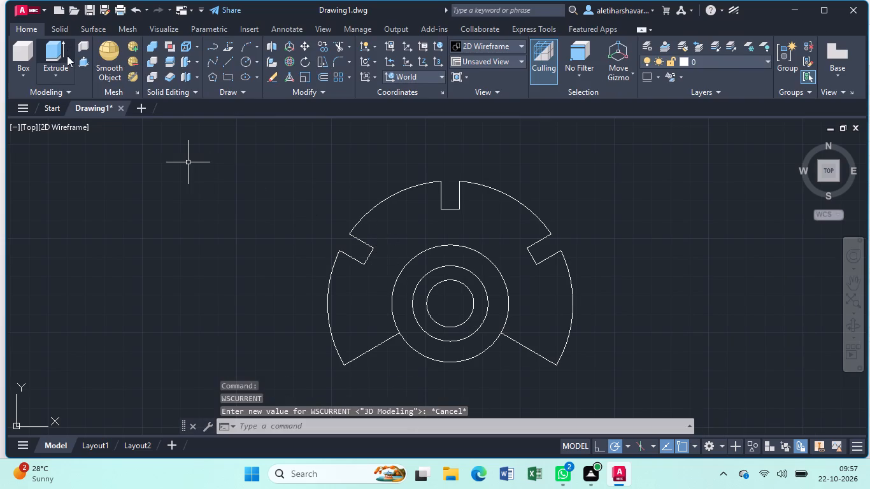
Presspull the slotted area between the radius 65 arc and the radius 31 circle to a height of 20.
left_click(83, 61)
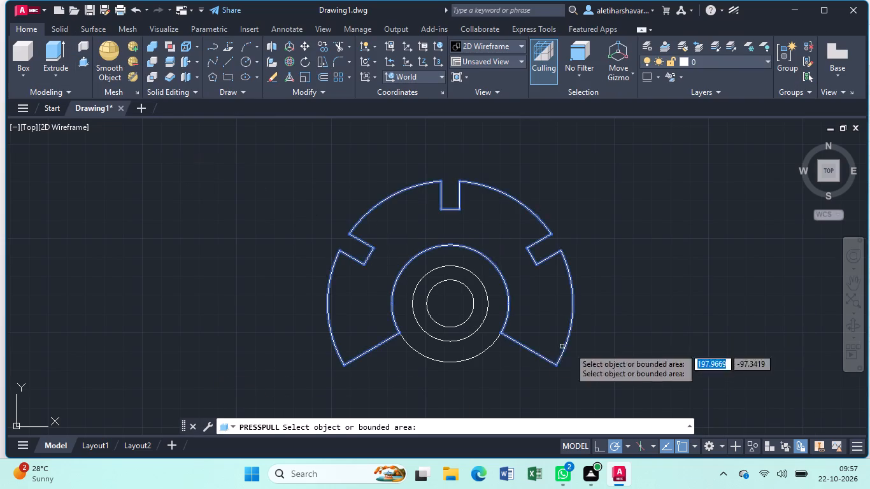
left_click(522, 296)
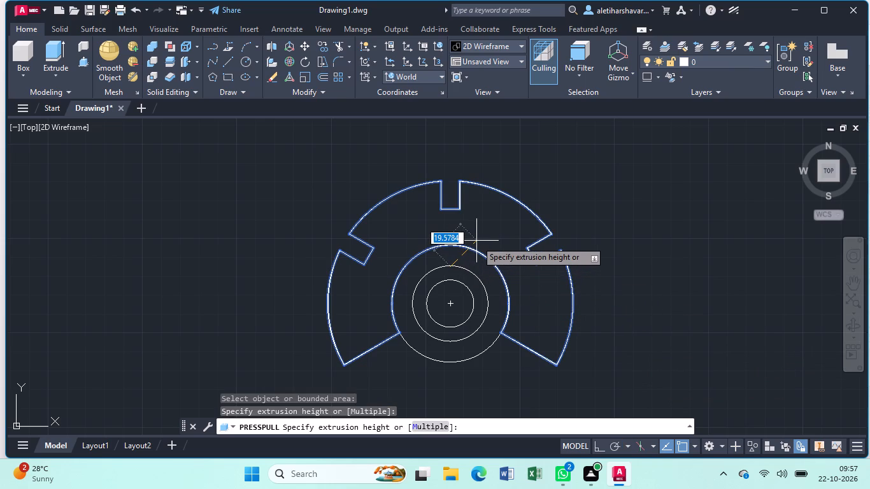
key("2")
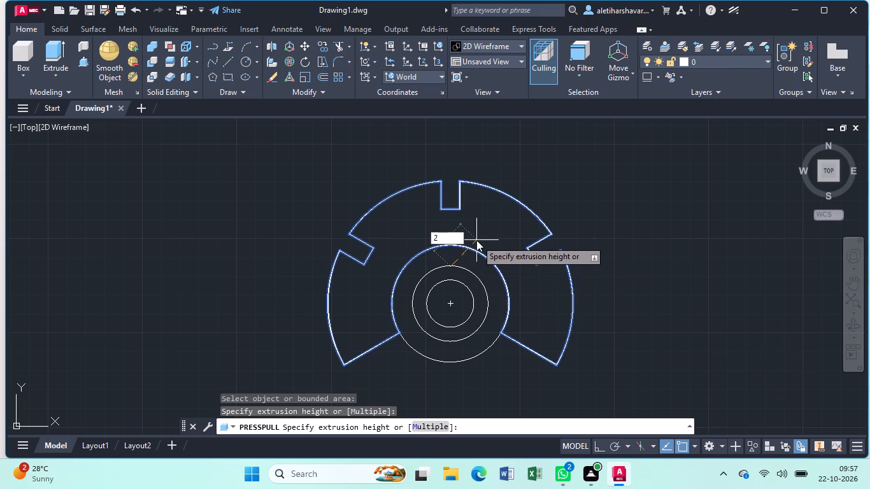
key("0")
key("Return")
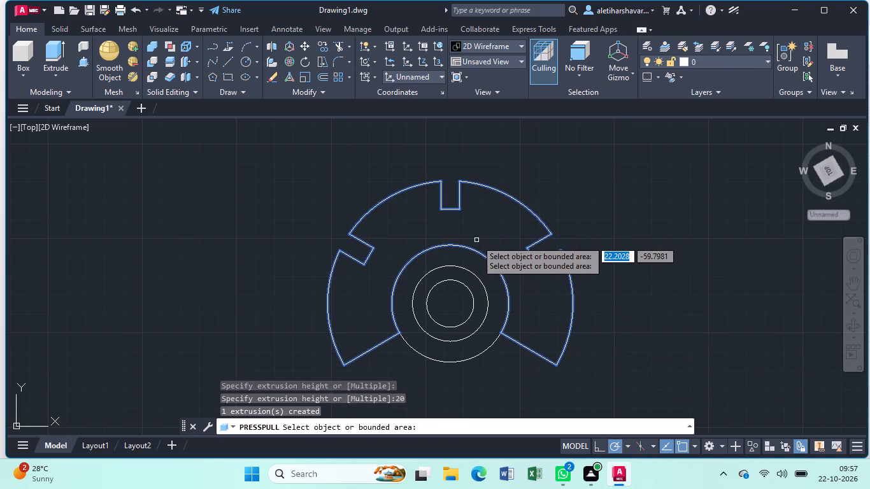
key("Escape")
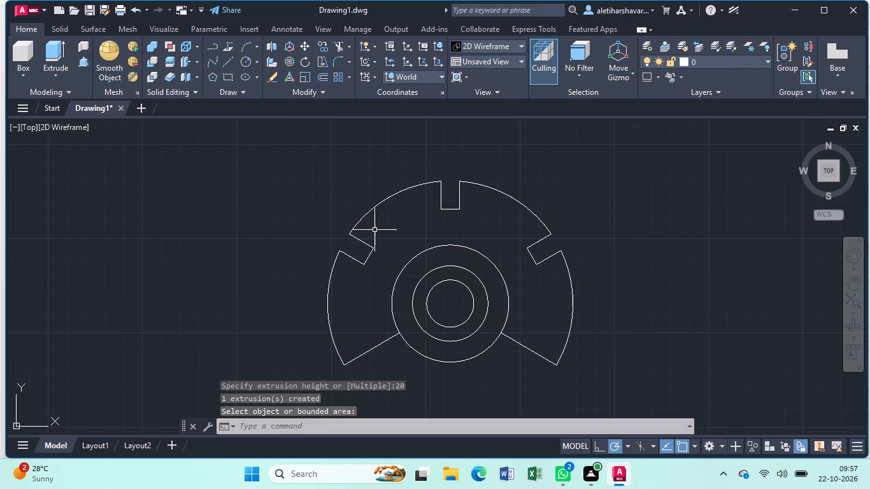
Set the visual style to Shaded.
left_click(64, 125)
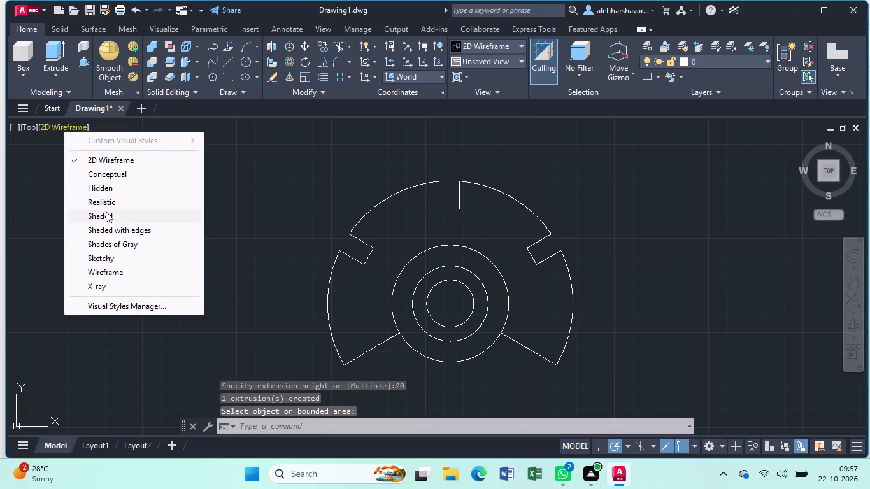
left_click(107, 213)
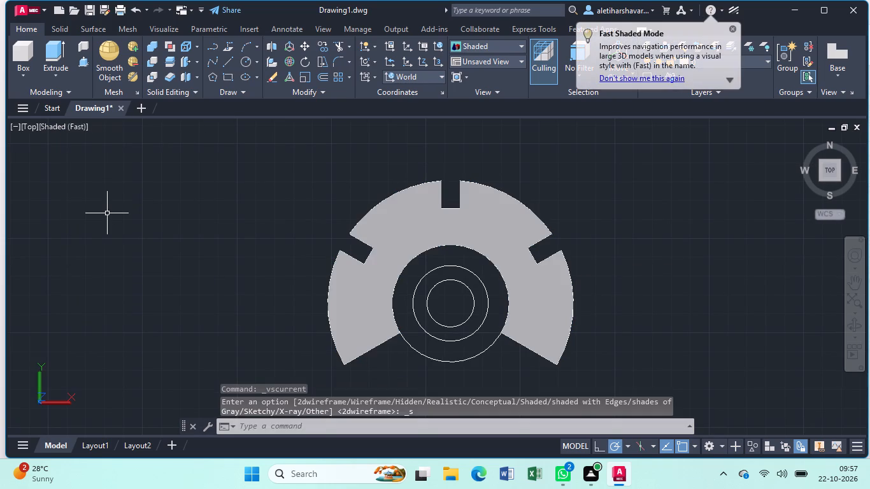
Orbit around the extruded slotted plate to examine it from above, below and the sides.
middle_click_drag(393, 294, 369, 294)
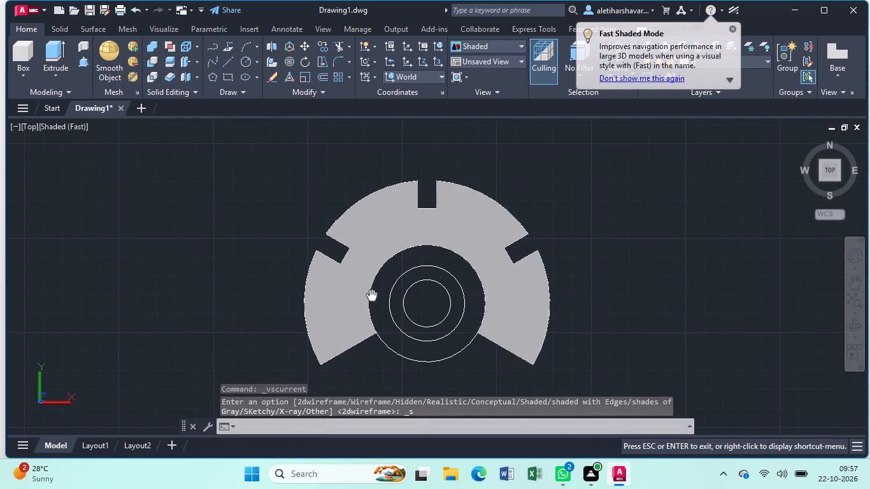
middle_click_drag(369, 294, 367, 294)
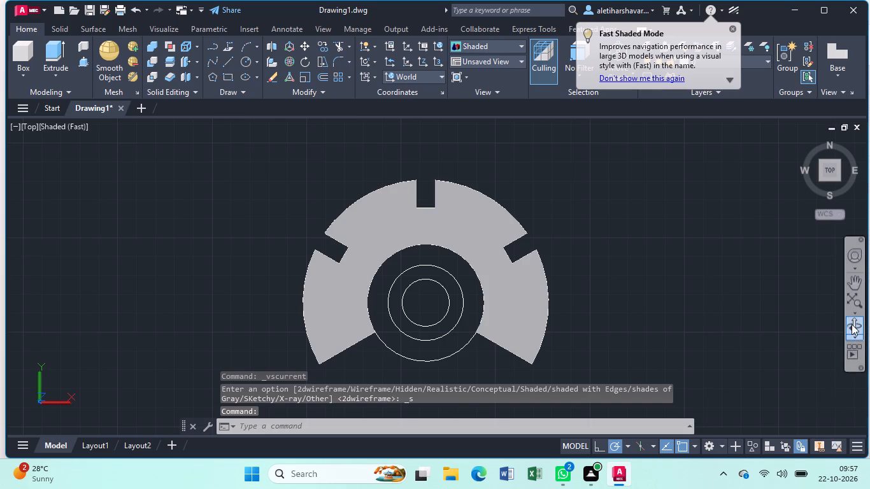
left_click(852, 325)
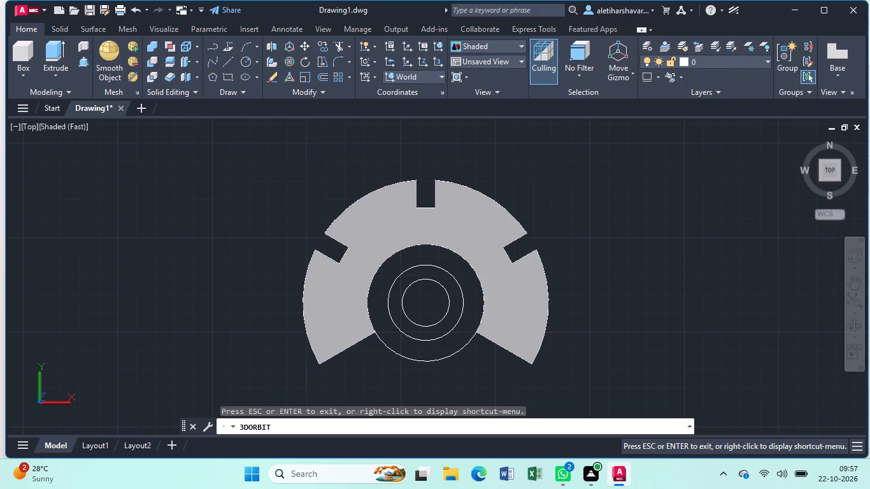
left_click_drag(657, 299, 613, 215)
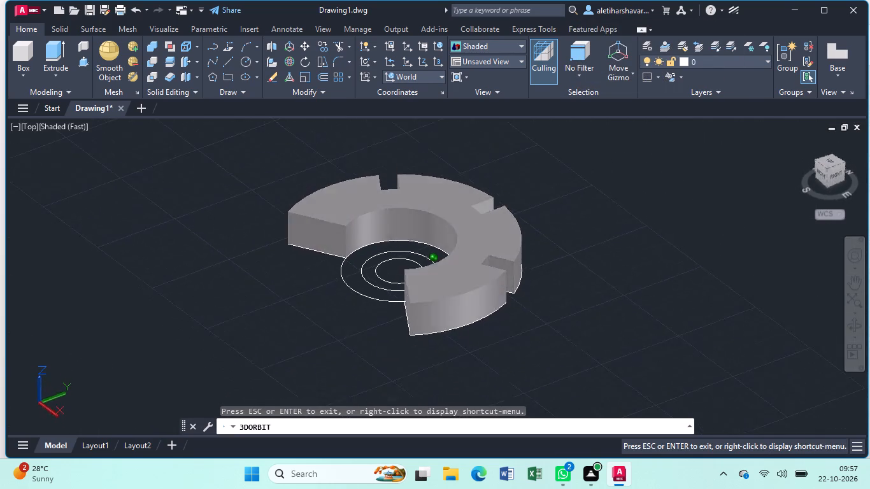
left_click_drag(613, 215, 622, 155)
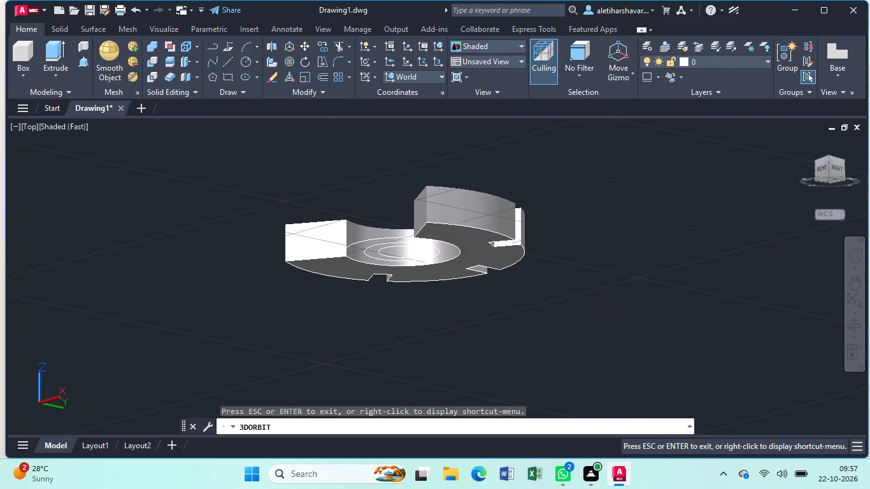
left_click_drag(623, 152, 635, 216)
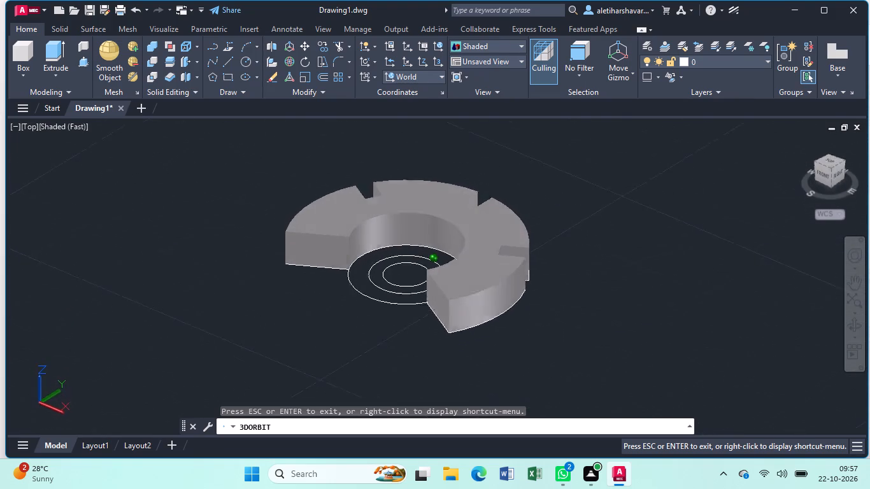
left_click_drag(635, 216, 653, 285)
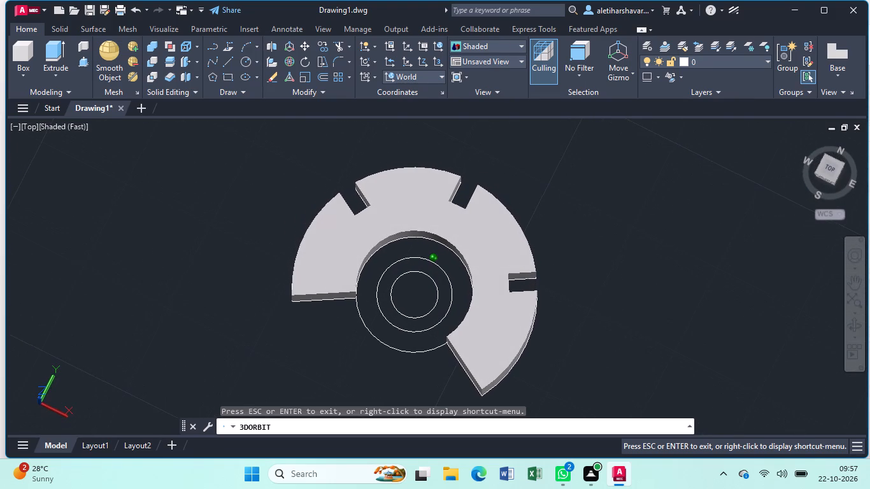
left_click_drag(653, 285, 654, 285)
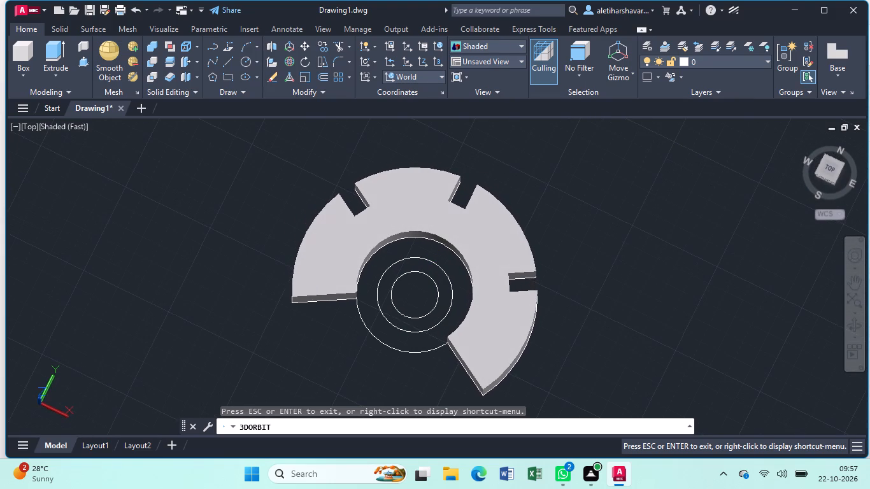
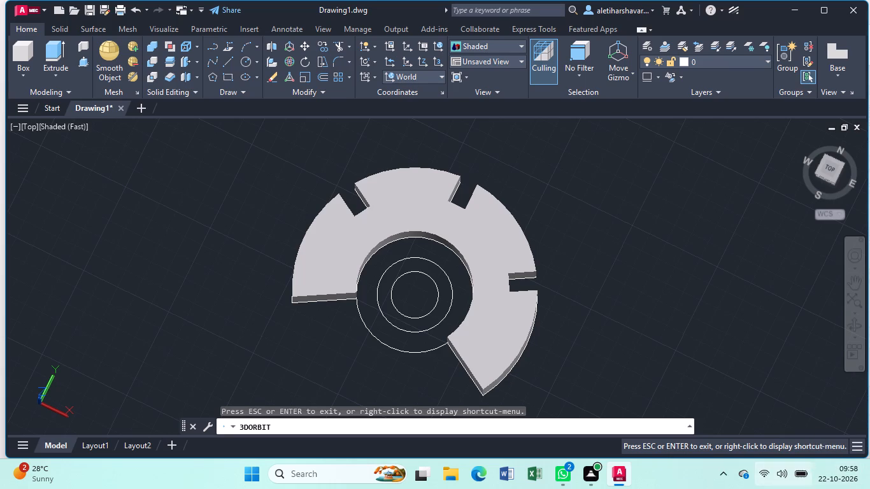
Presspull the ring between the two innermost concentric circles to a height of 82.
key("Escape")
left_click(423, 253)
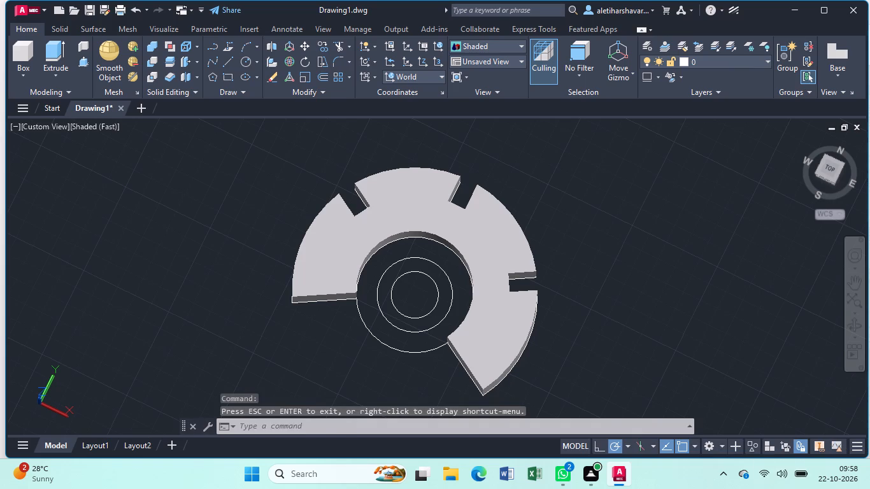
left_click(621, 272)
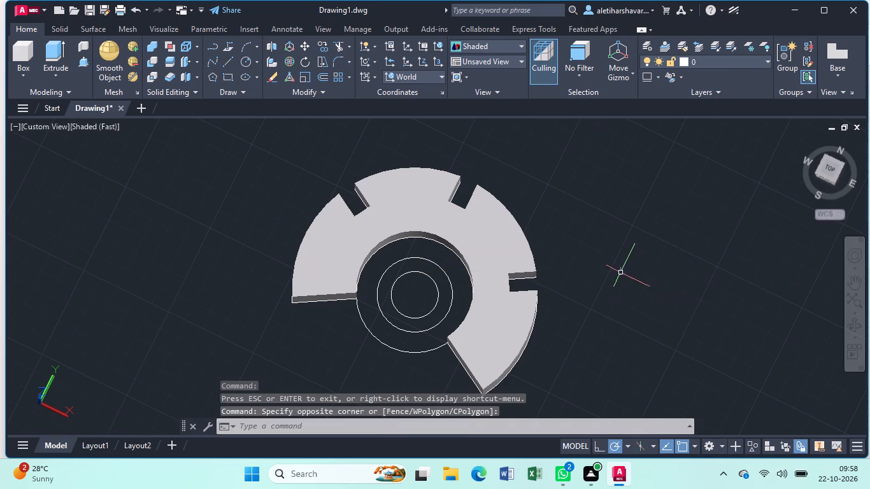
left_click(80, 62)
left_click(435, 276)
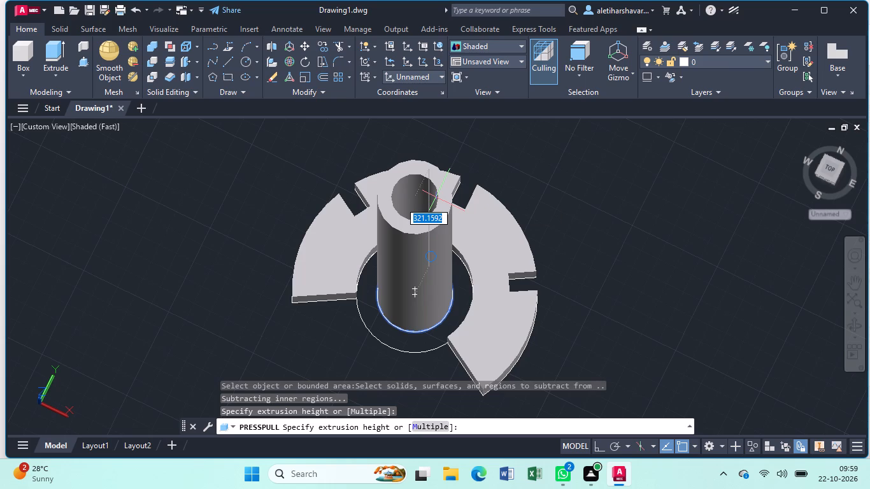
key("8")
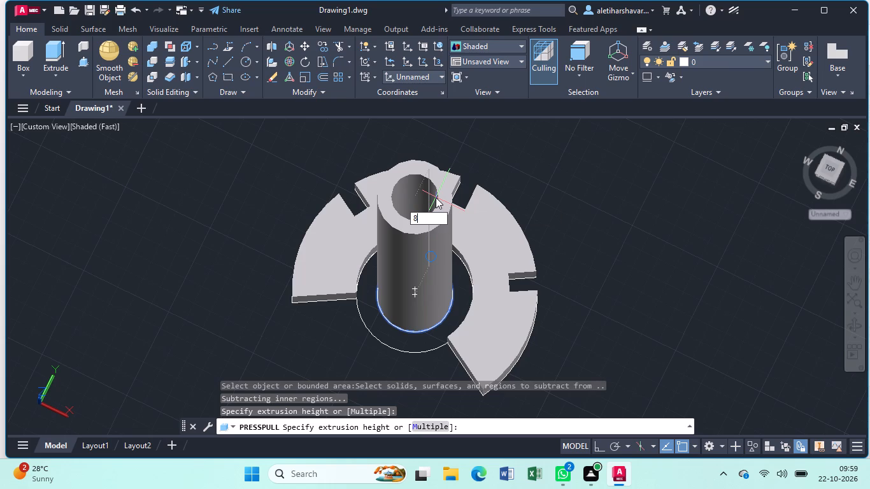
key("2")
key("Return")
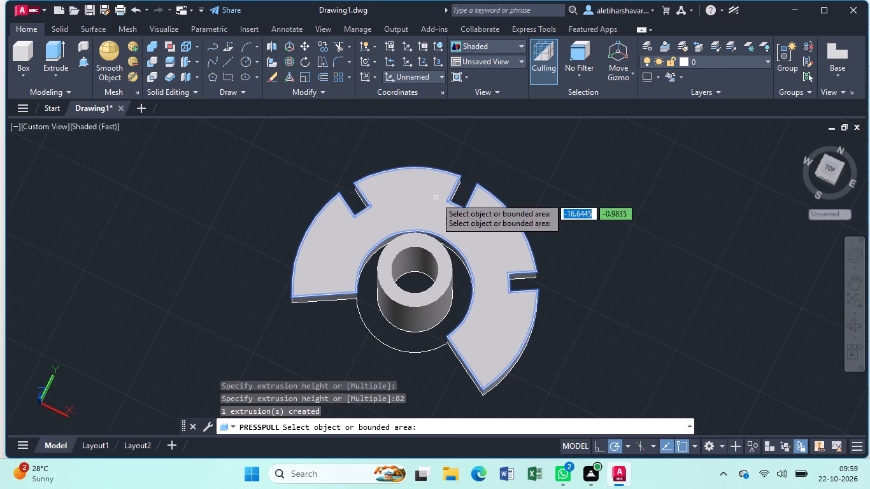
Presspull the ring between the radius 31 circle and the central tube to a height of 72.
left_click(464, 287)
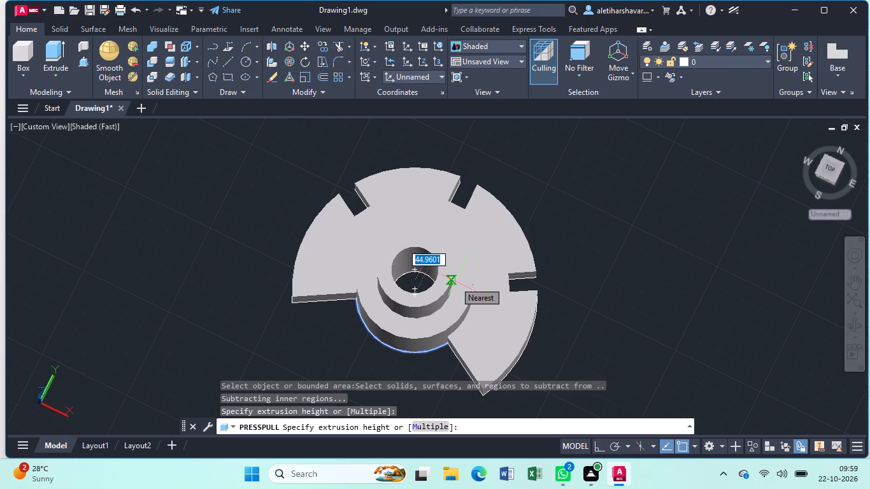
key("7")
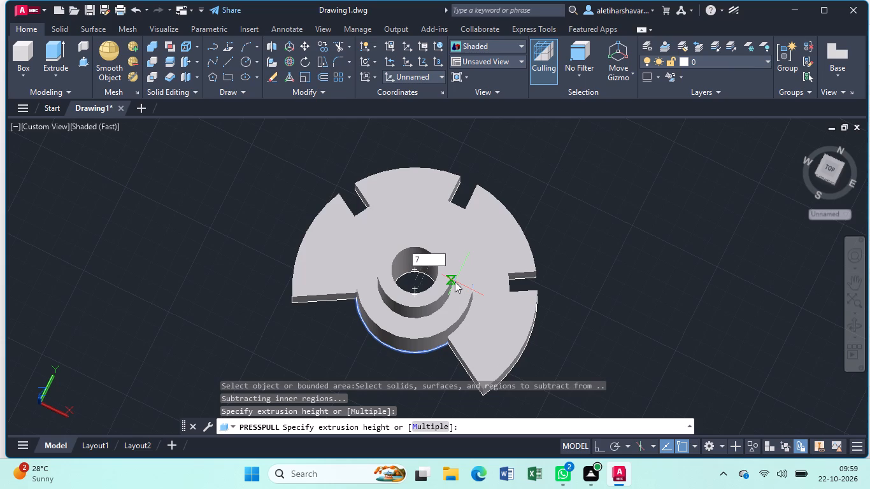
key("2")
key("Return")
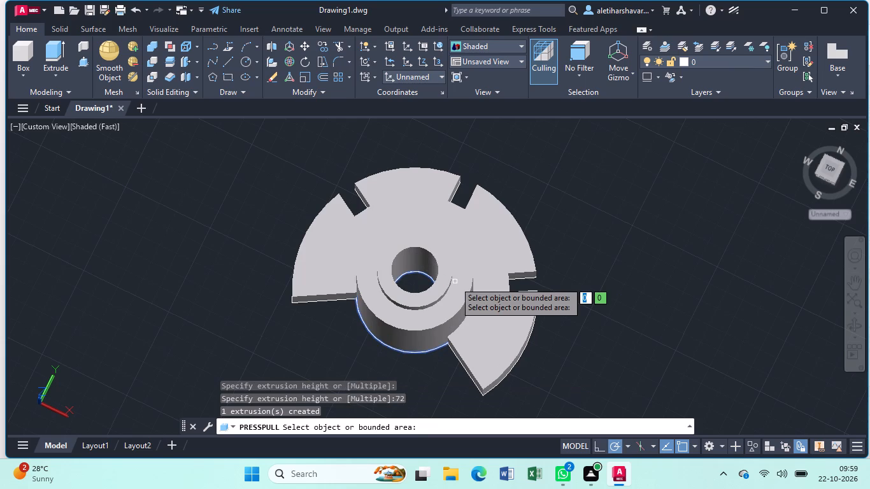
key("Escape")
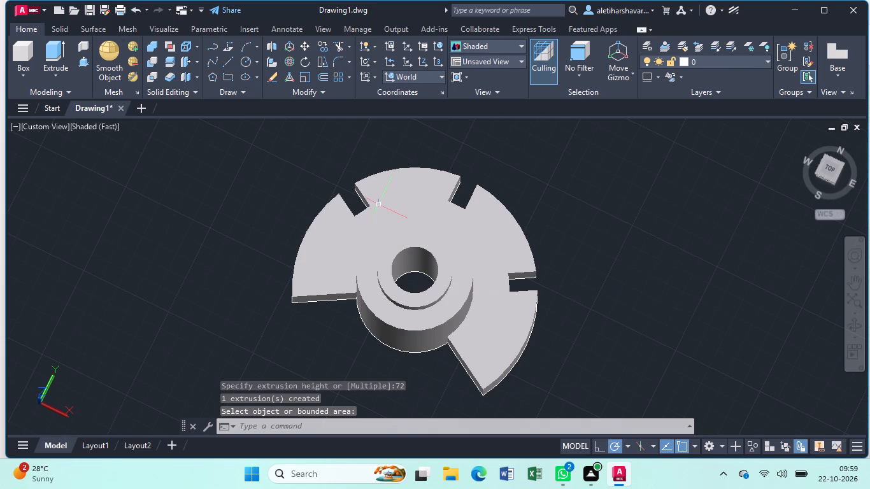
Orbit around the slotted plate and stepped central boss to examine them from the front and right sides.
middle_click(589, 252)
scroll(589, 252, "up", 1)
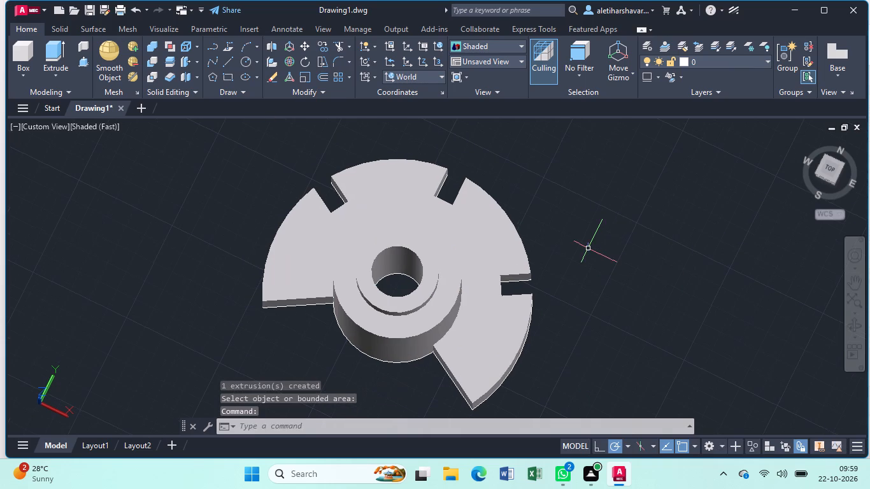
left_click(857, 327)
left_click_drag(644, 243, 644, 243)
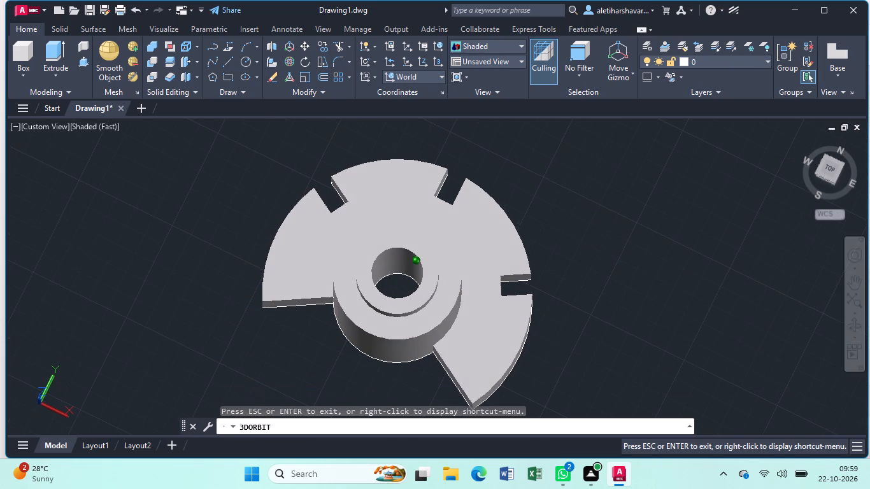
left_click_drag(644, 243, 542, 191)
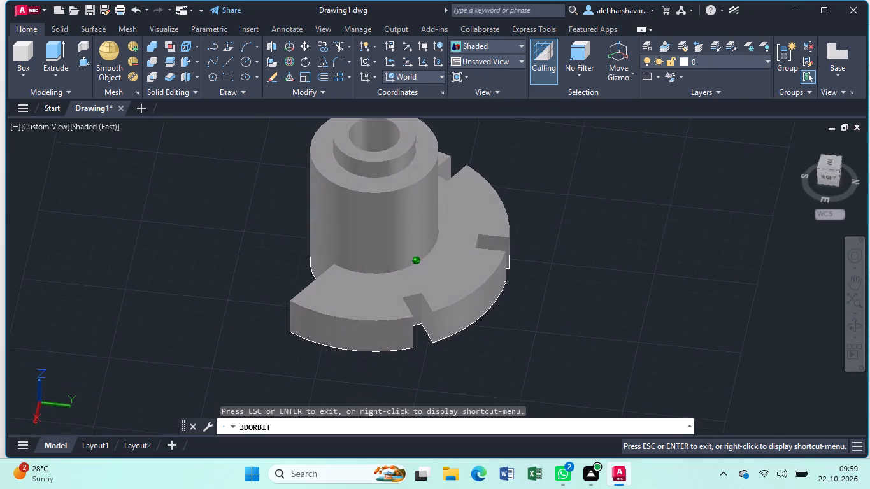
left_click_drag(542, 191, 694, 202)
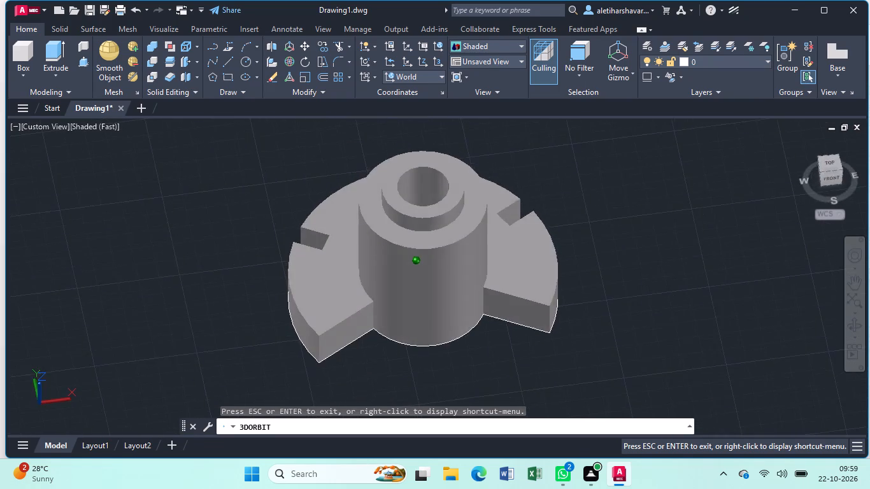
left_click_drag(694, 202, 592, 190)
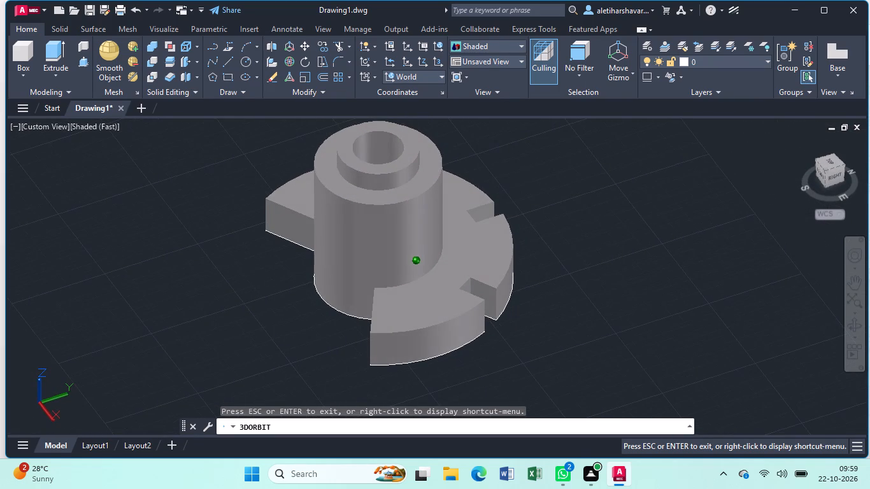
left_click_drag(592, 190, 591, 190)
key("Escape")
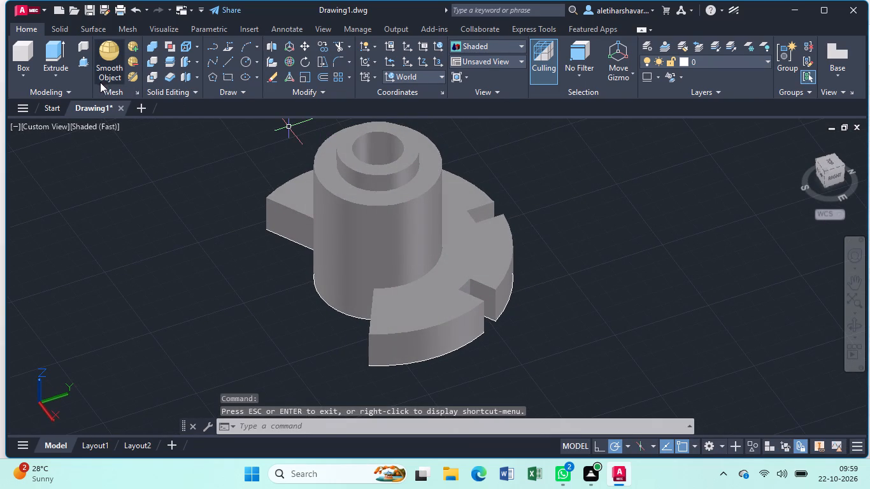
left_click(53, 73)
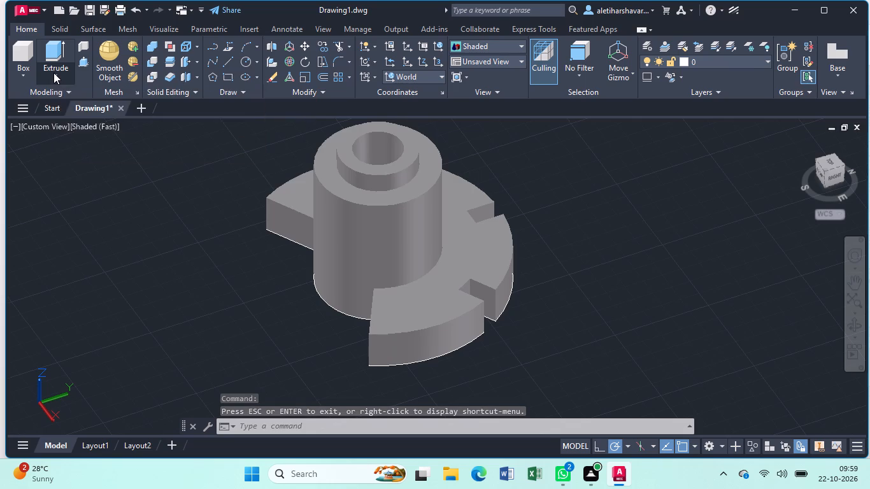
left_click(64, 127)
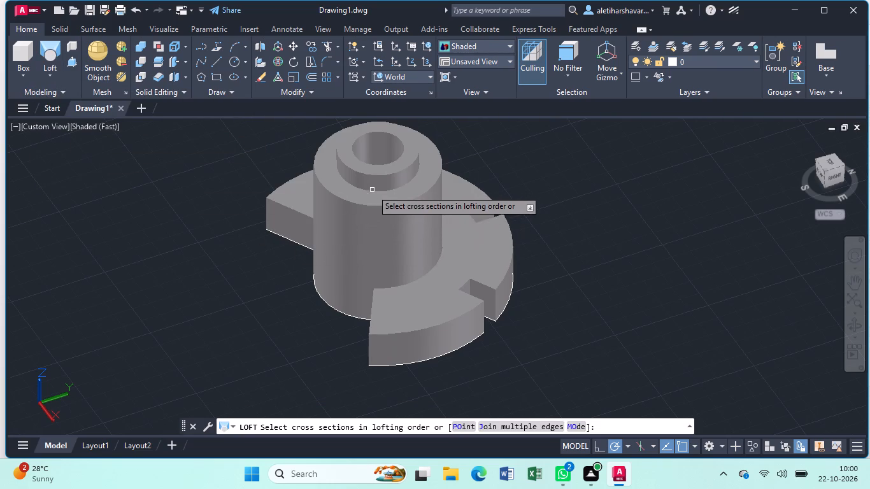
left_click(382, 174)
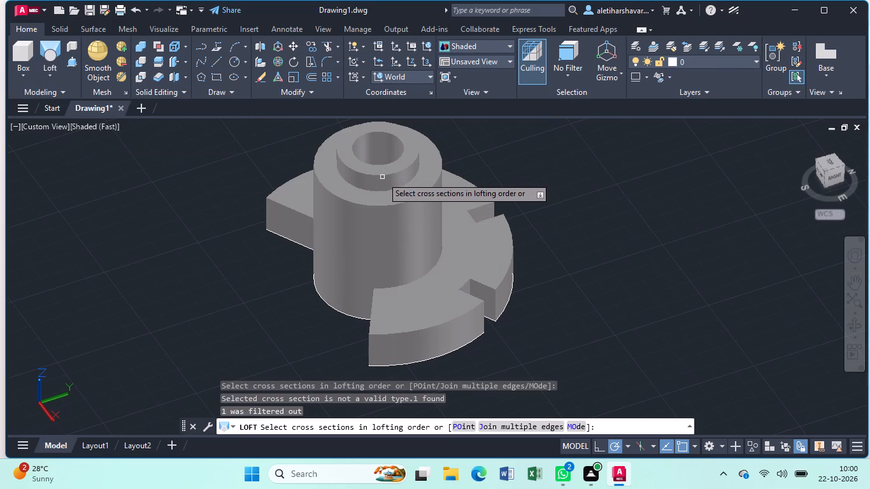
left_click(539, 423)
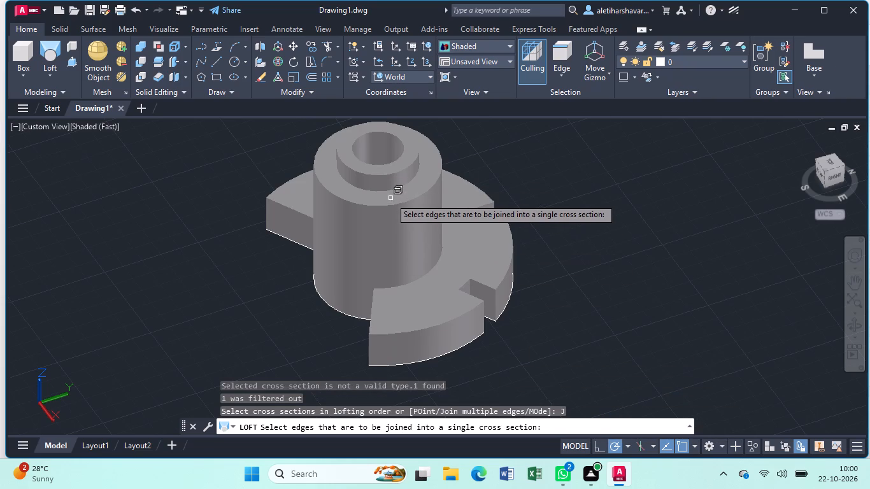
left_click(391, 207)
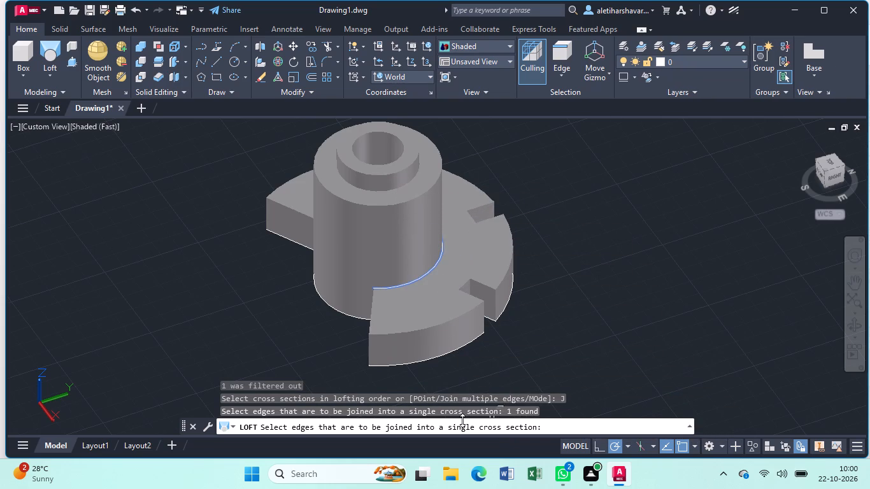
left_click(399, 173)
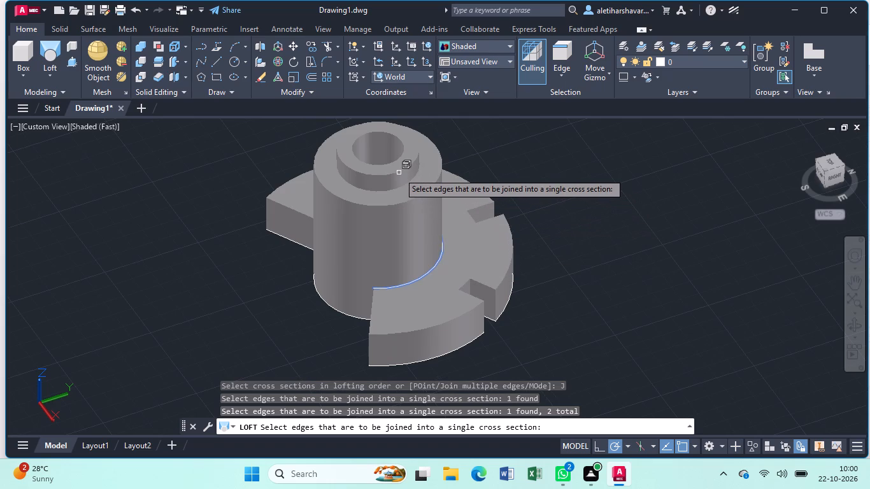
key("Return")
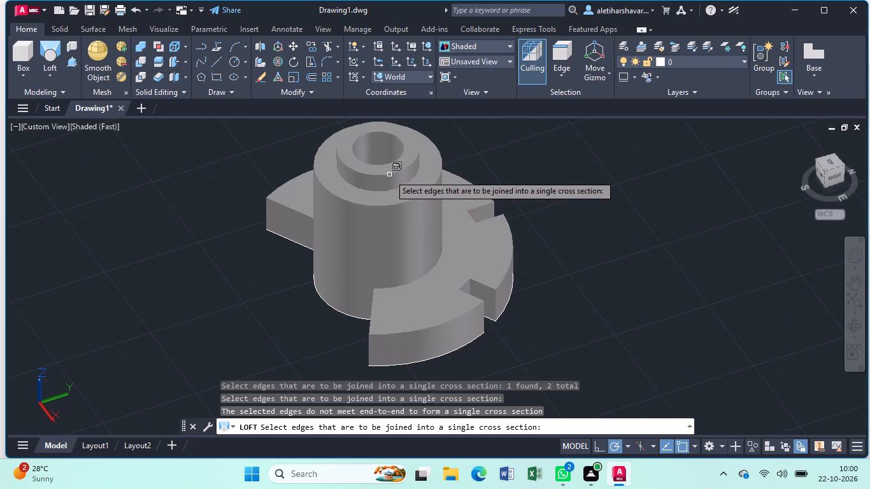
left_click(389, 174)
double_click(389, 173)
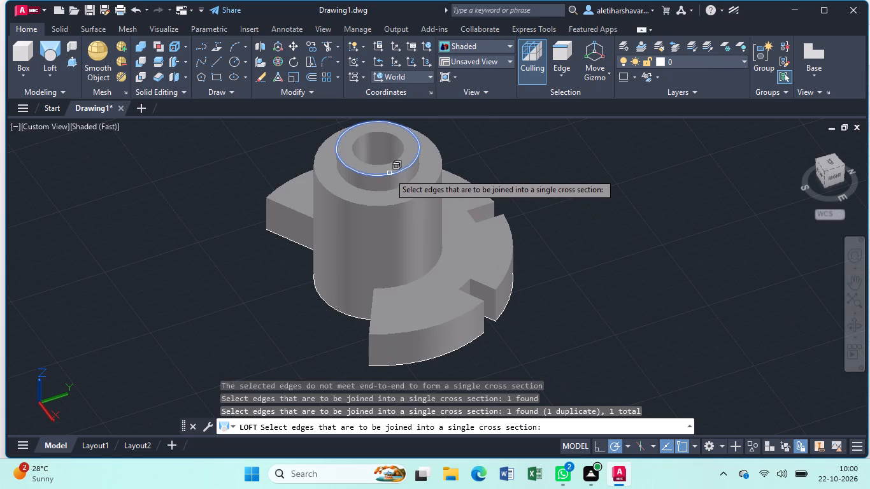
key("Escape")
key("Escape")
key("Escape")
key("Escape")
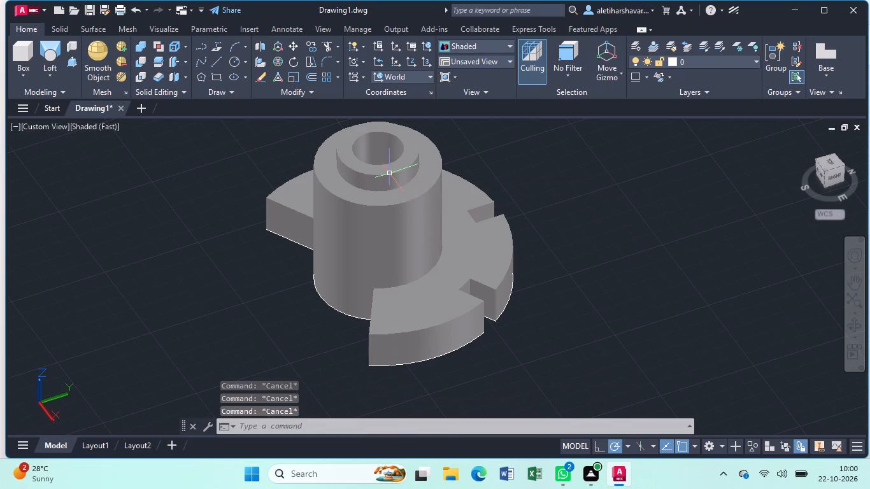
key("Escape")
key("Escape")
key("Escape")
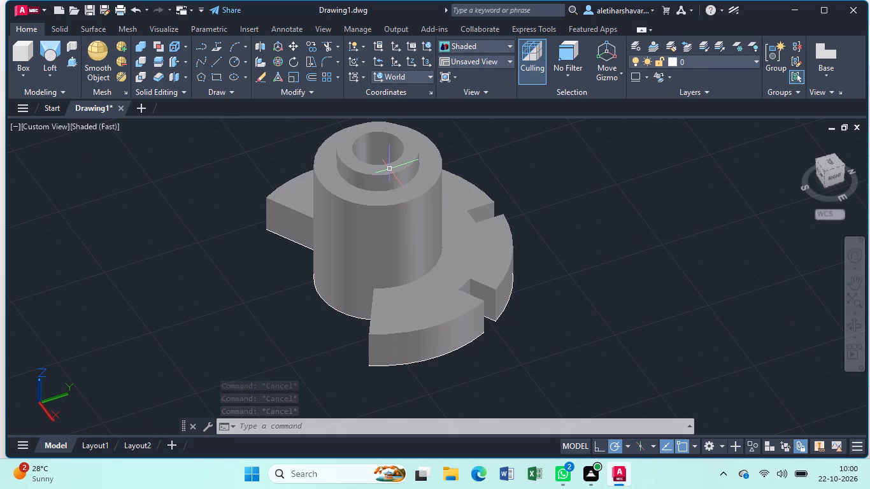
Presspull the ring-shaped shoulder face of the outer boss downward by 12.
left_click(74, 62)
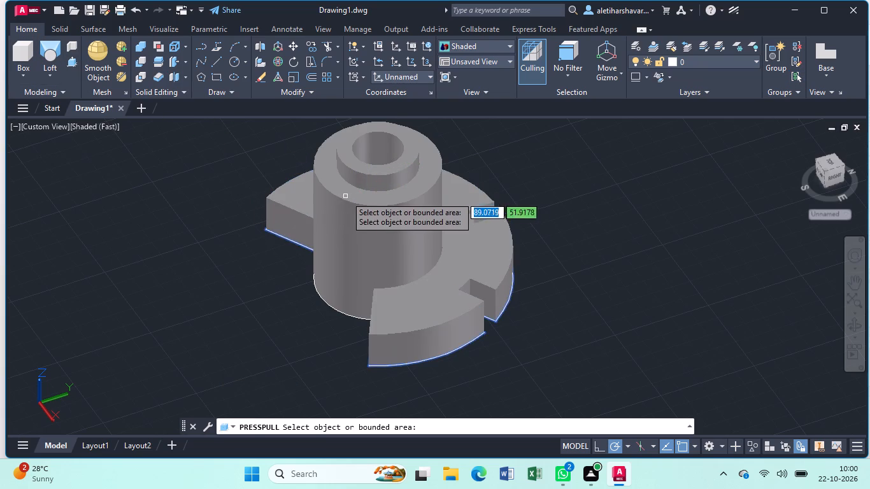
left_click(362, 195)
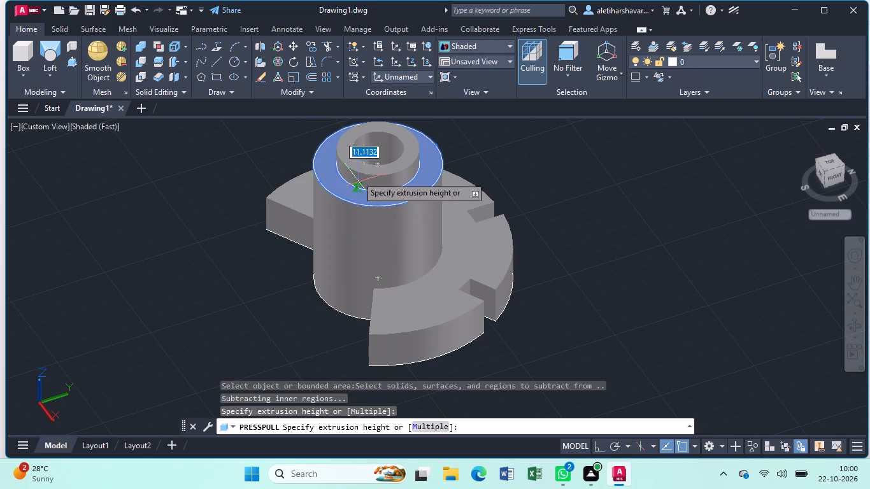
type("12")
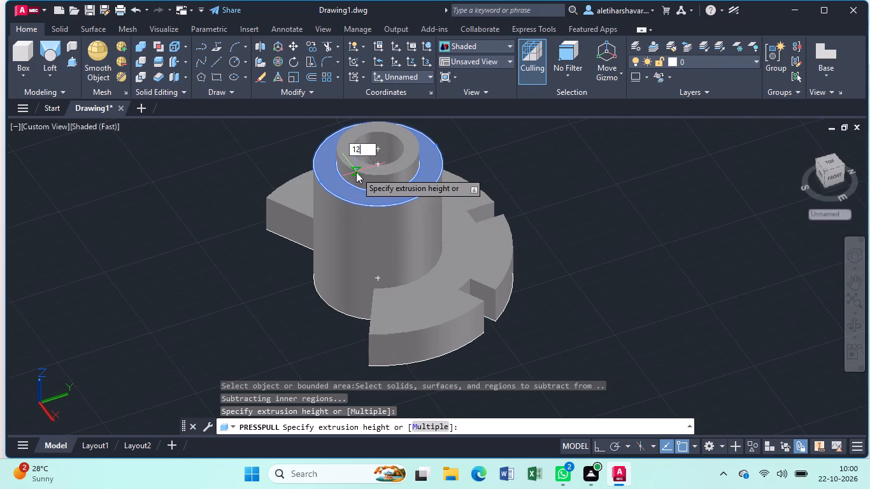
key("Return")
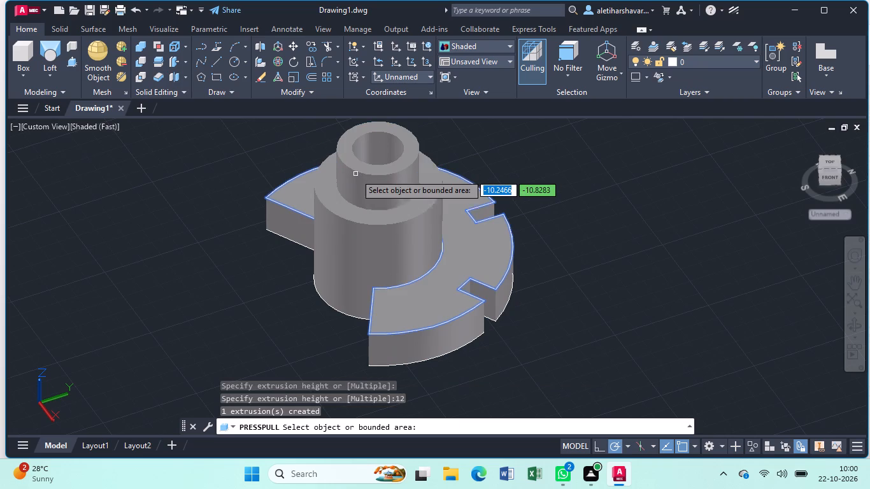
key("Escape")
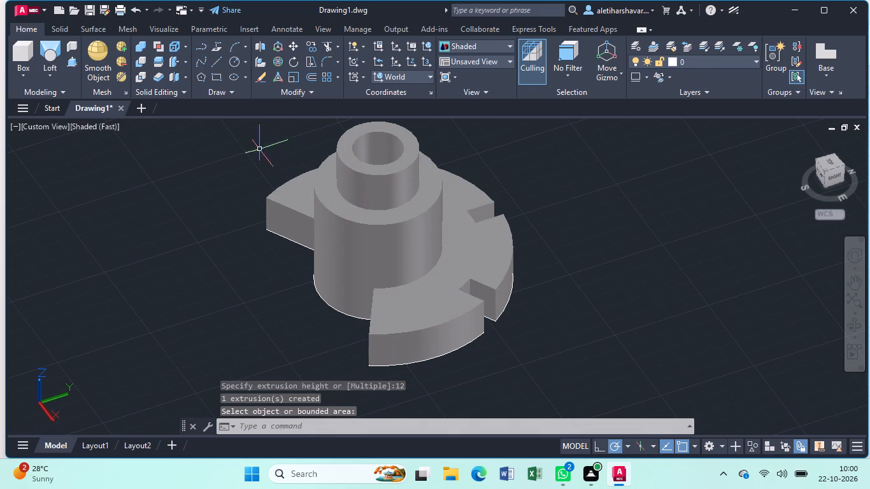
Presspull the ring-shaped shoulder face of the outer boss upward by 24.
left_click(71, 59)
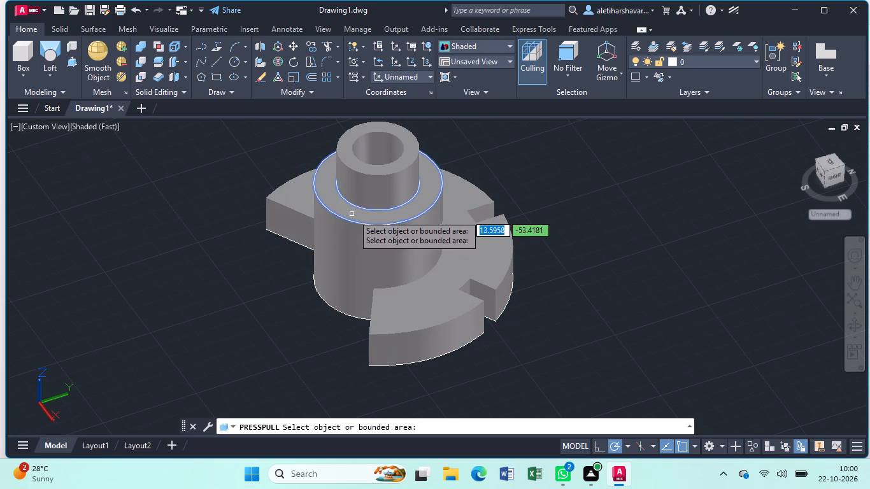
left_click(359, 216)
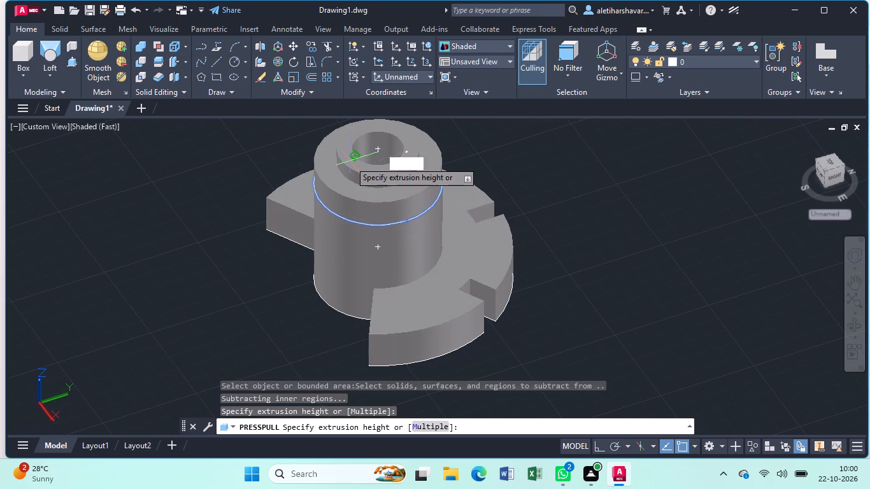
type("24")
key("Return")
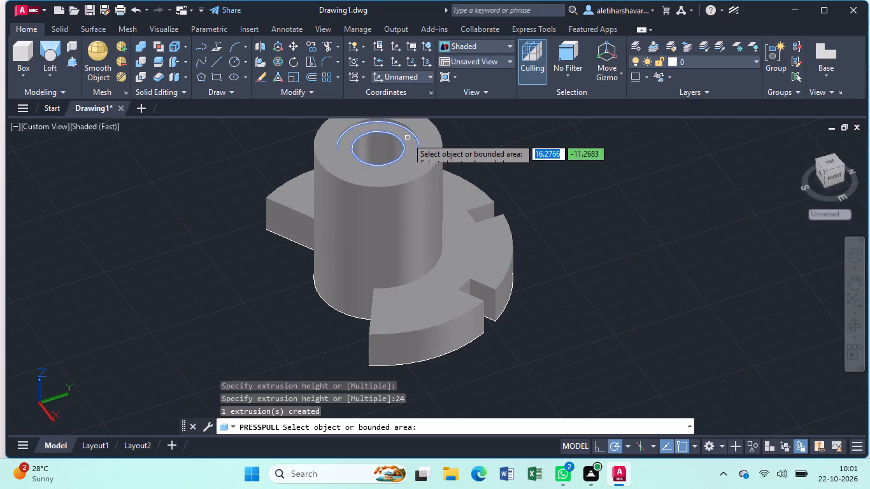
Presspull the ring-shaped top face of the outer boss downward to below the top of the central tube.
middle_click_drag(406, 138, 403, 207)
scroll(406, 199, "up", 1)
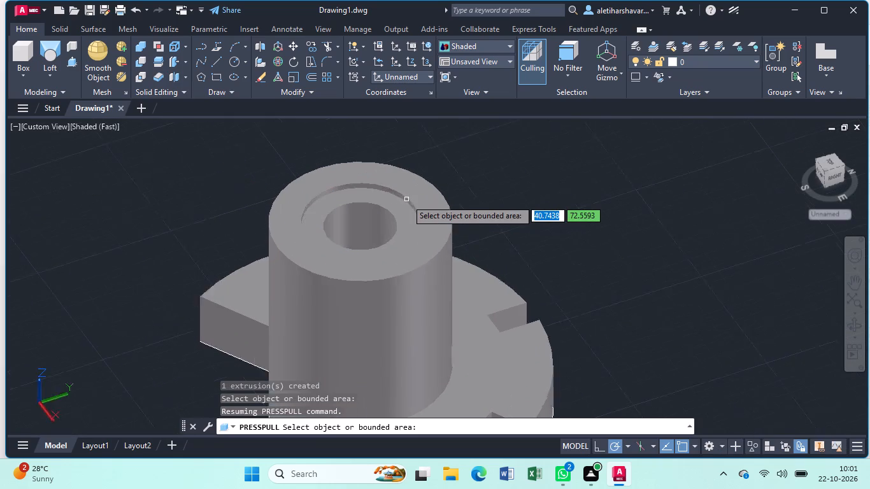
scroll(406, 199, "up", 2)
scroll(406, 197, "down", 2)
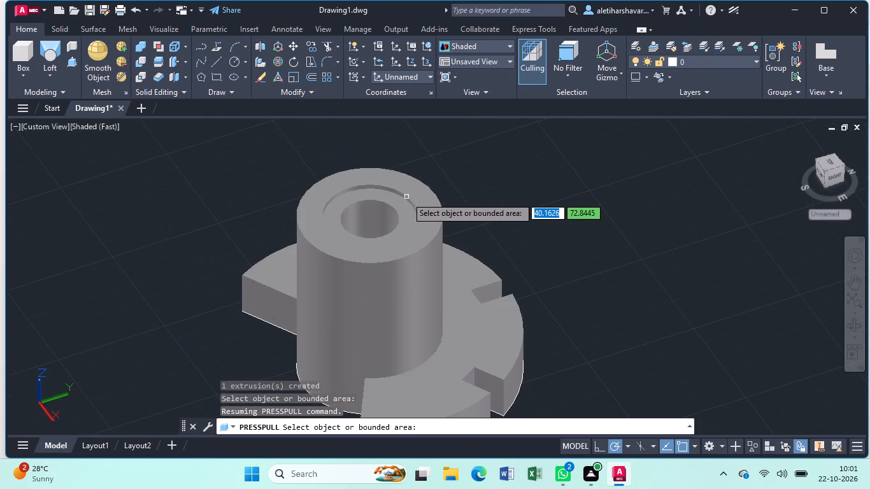
left_click(413, 194)
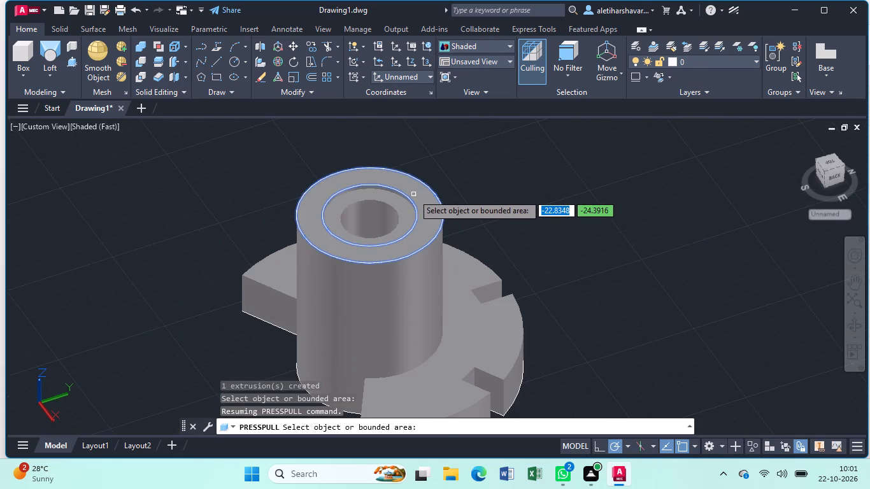
left_click(406, 229)
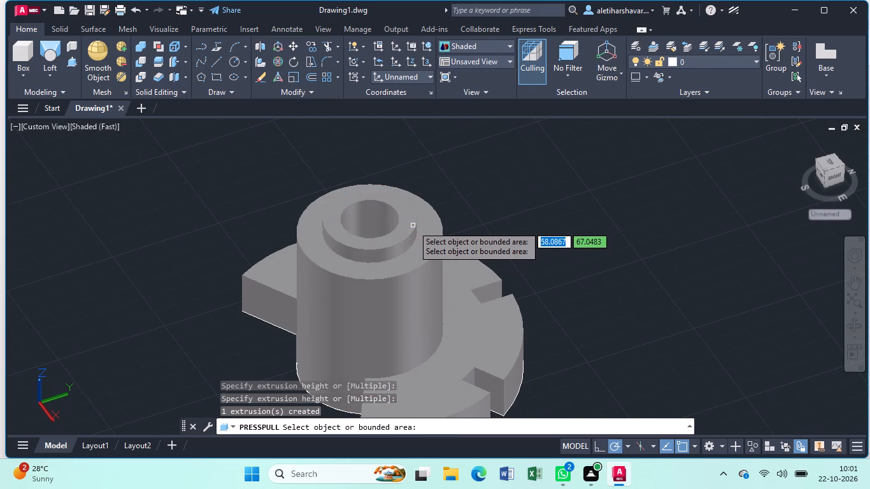
Presspull the lowered ring face of the outer boss upward until it is level with the central tube's top.
left_click(421, 258)
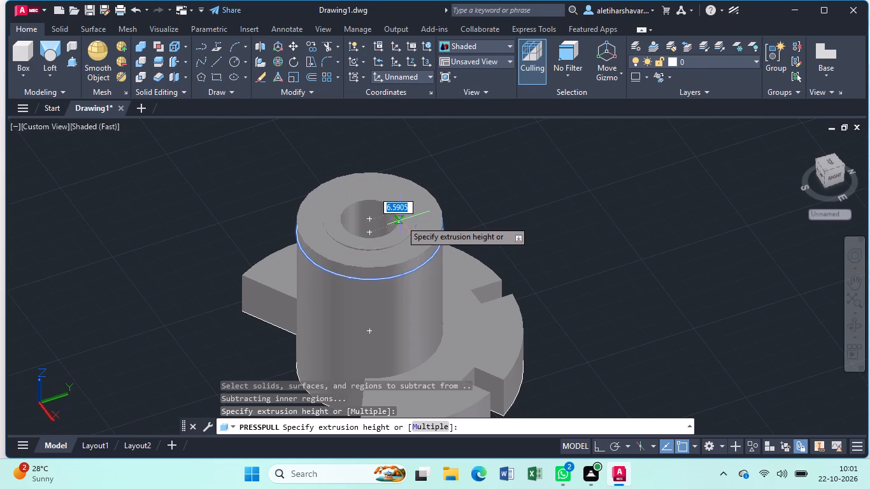
left_click(401, 220)
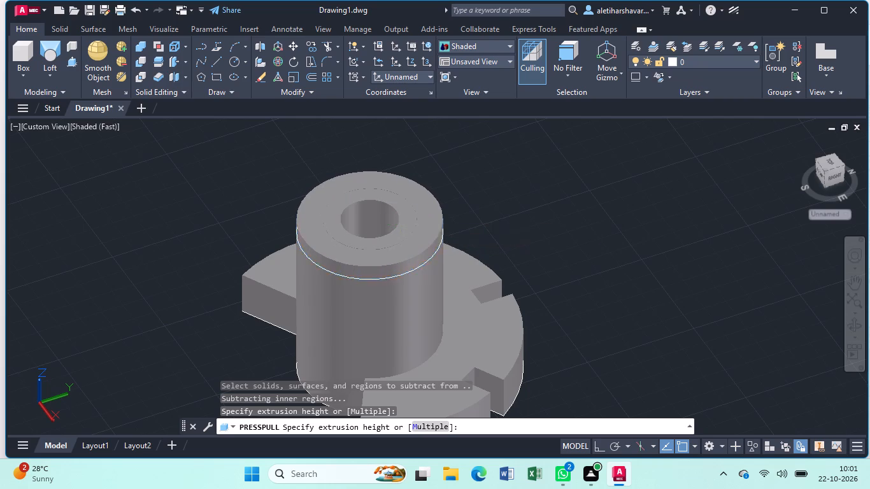
key("Escape")
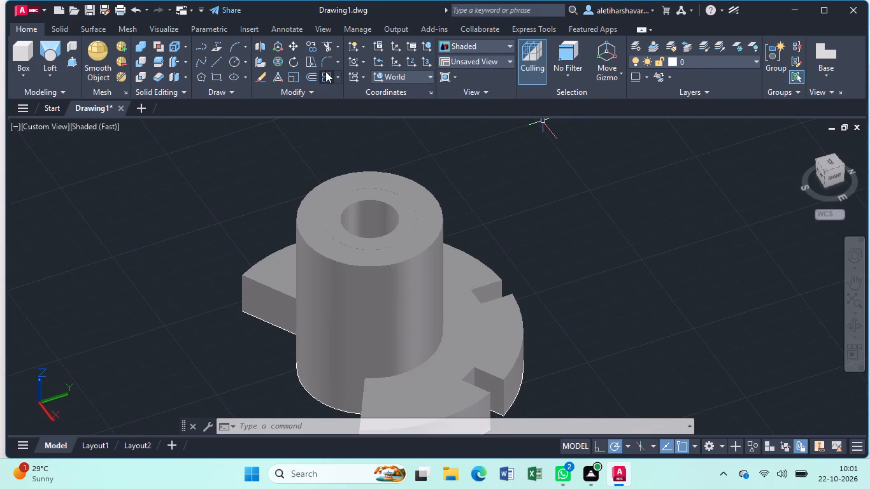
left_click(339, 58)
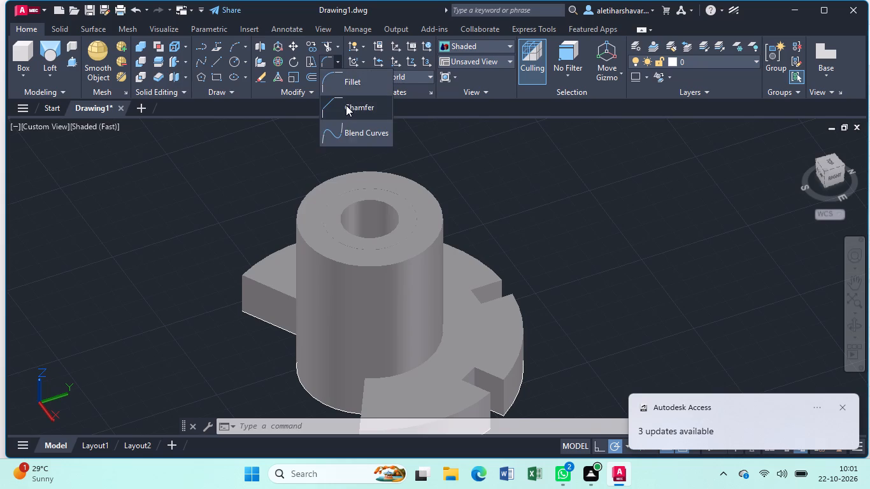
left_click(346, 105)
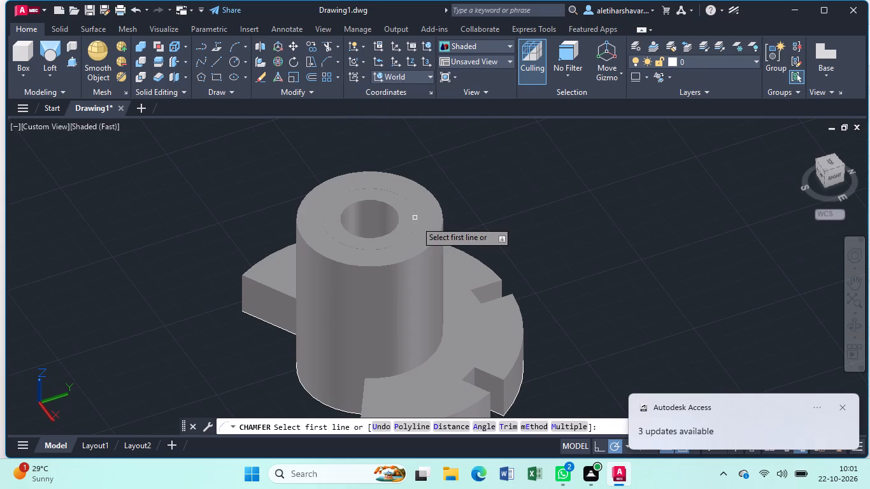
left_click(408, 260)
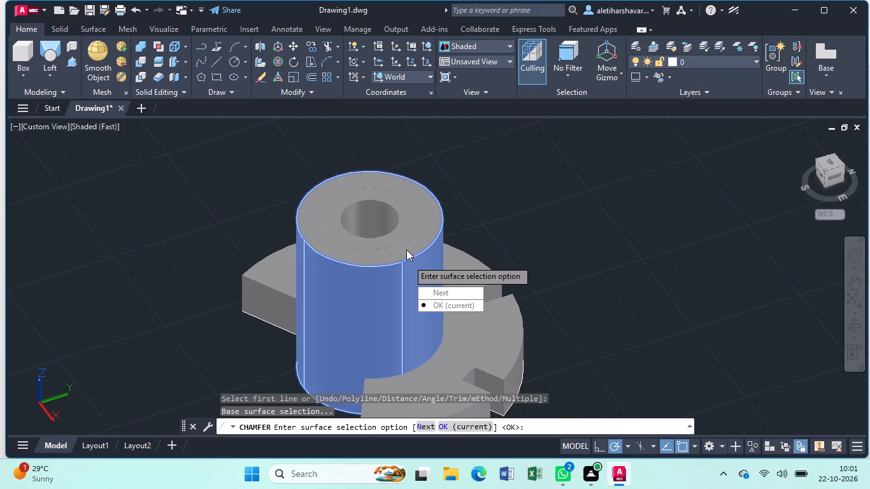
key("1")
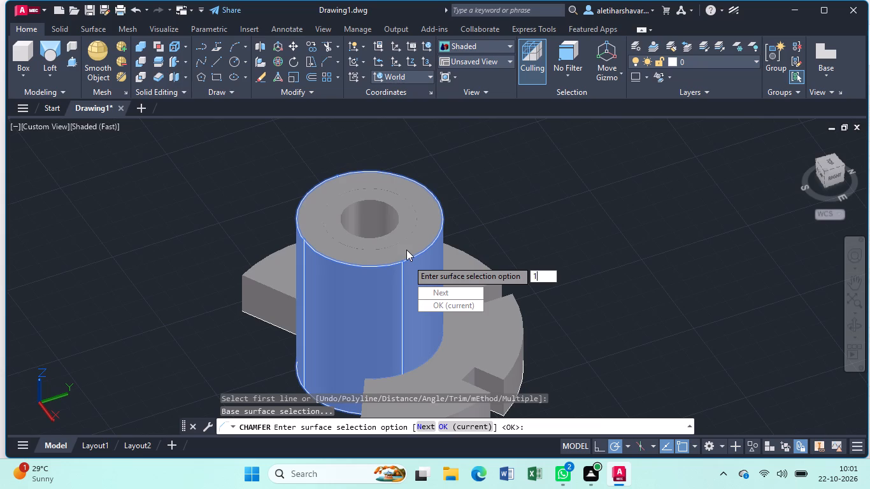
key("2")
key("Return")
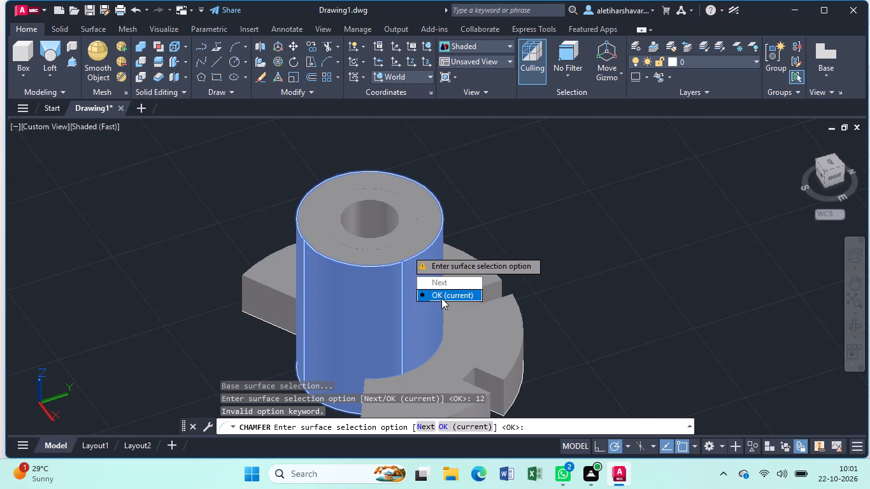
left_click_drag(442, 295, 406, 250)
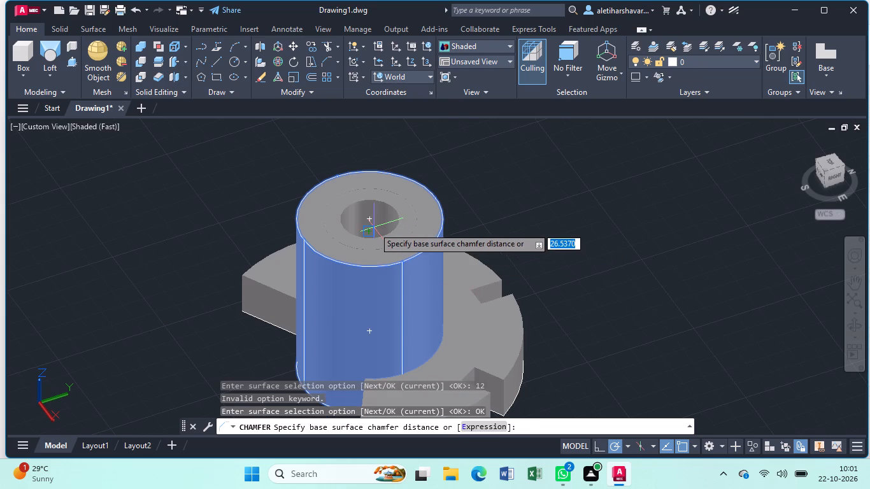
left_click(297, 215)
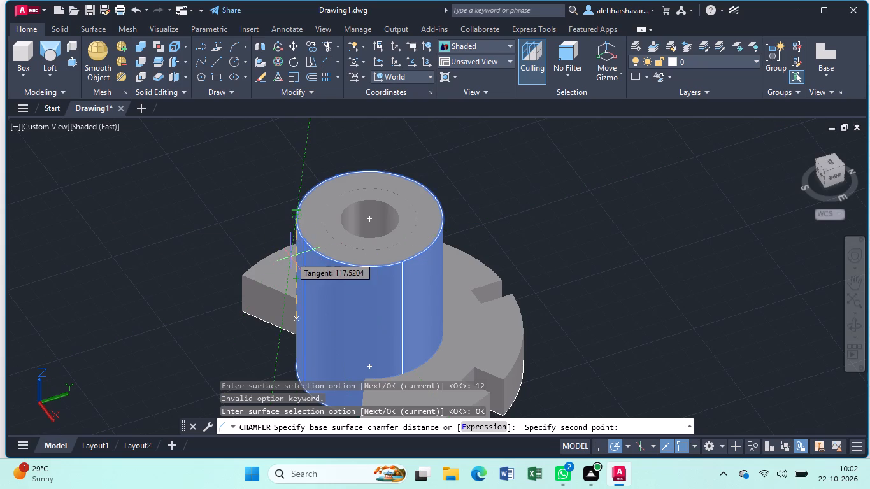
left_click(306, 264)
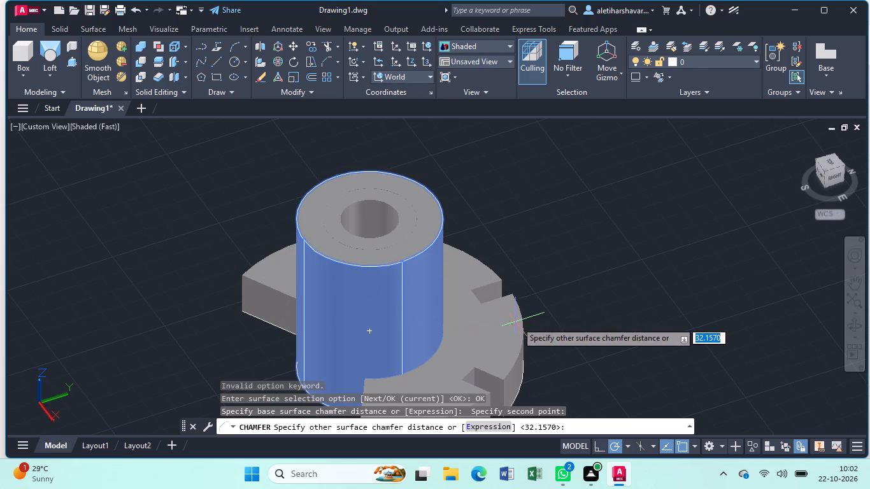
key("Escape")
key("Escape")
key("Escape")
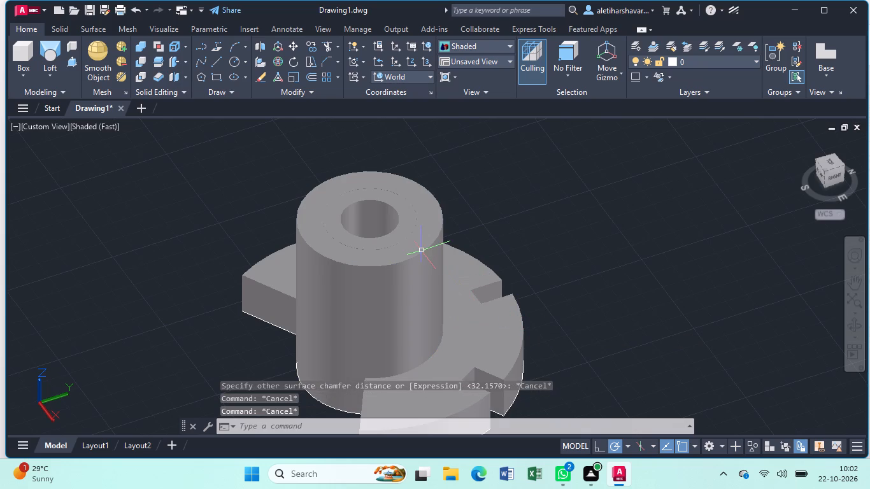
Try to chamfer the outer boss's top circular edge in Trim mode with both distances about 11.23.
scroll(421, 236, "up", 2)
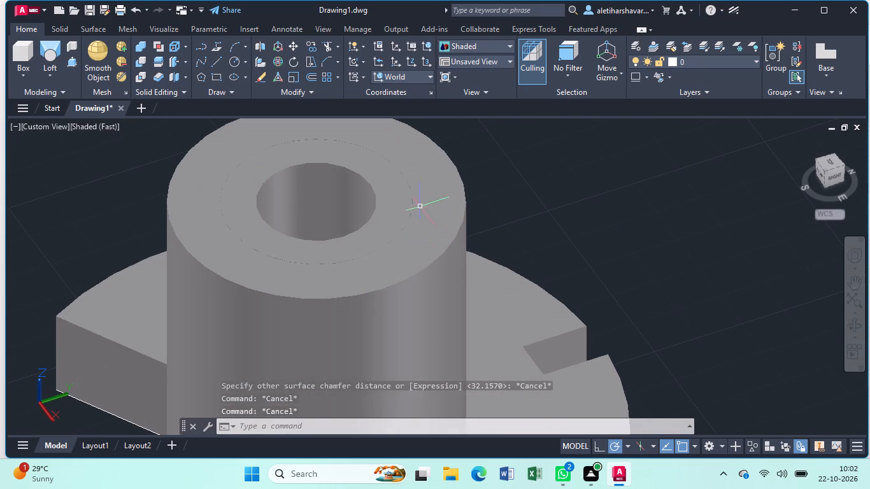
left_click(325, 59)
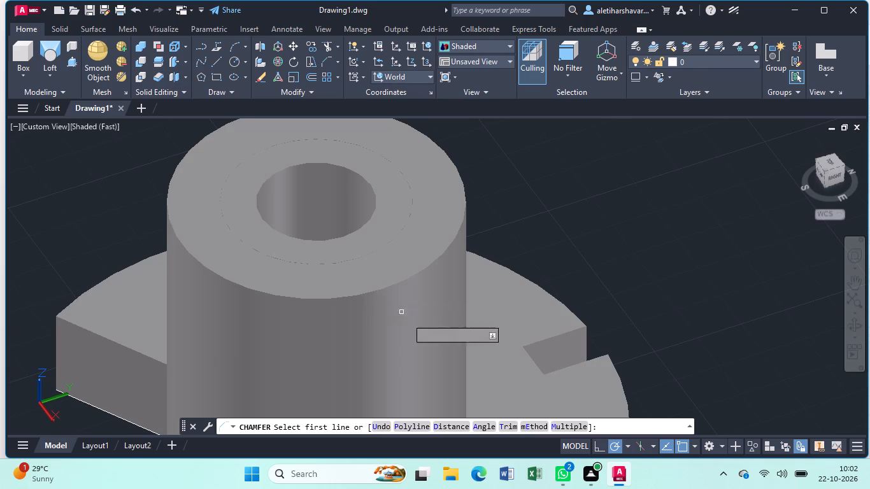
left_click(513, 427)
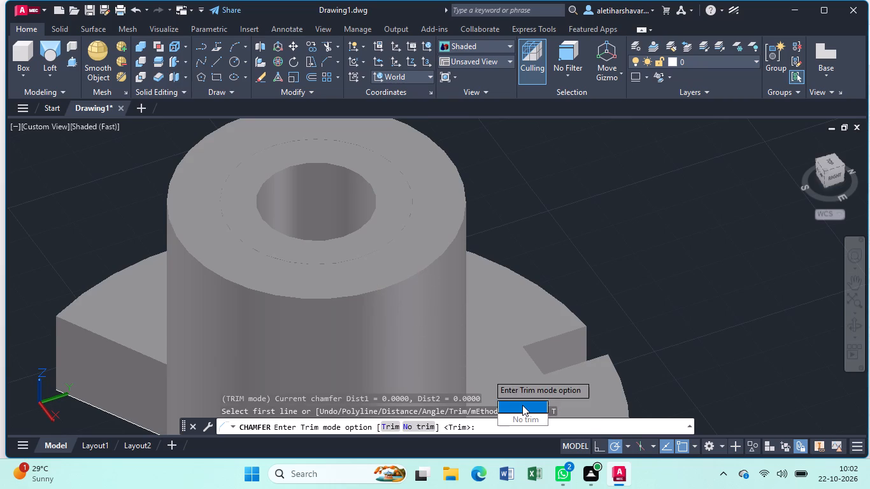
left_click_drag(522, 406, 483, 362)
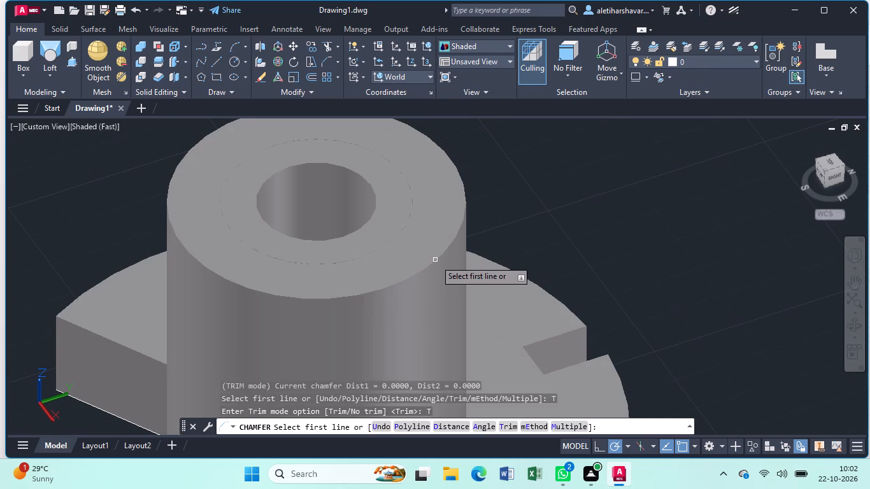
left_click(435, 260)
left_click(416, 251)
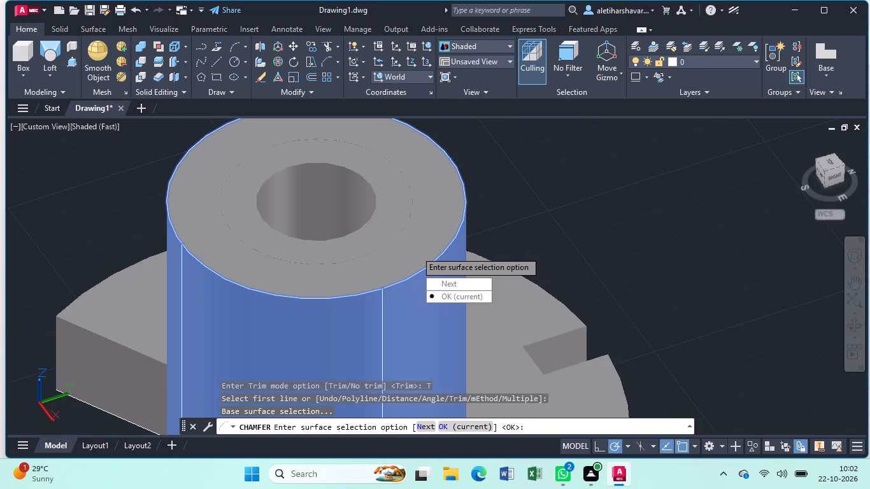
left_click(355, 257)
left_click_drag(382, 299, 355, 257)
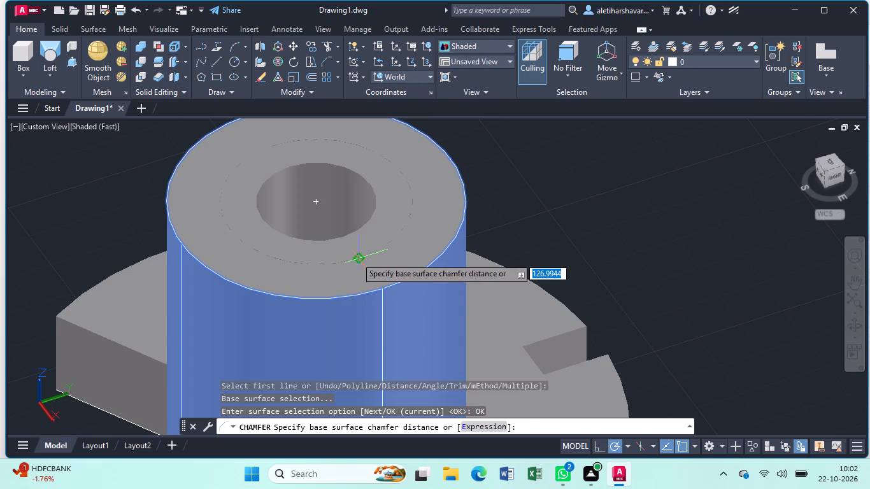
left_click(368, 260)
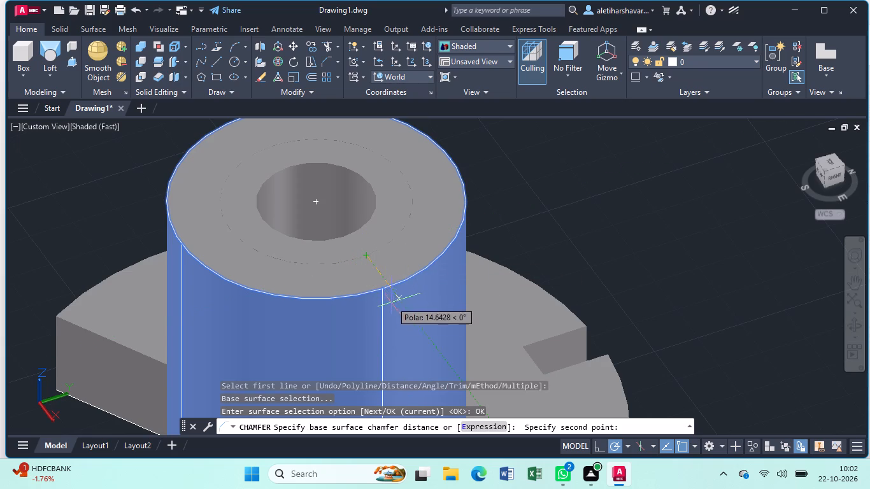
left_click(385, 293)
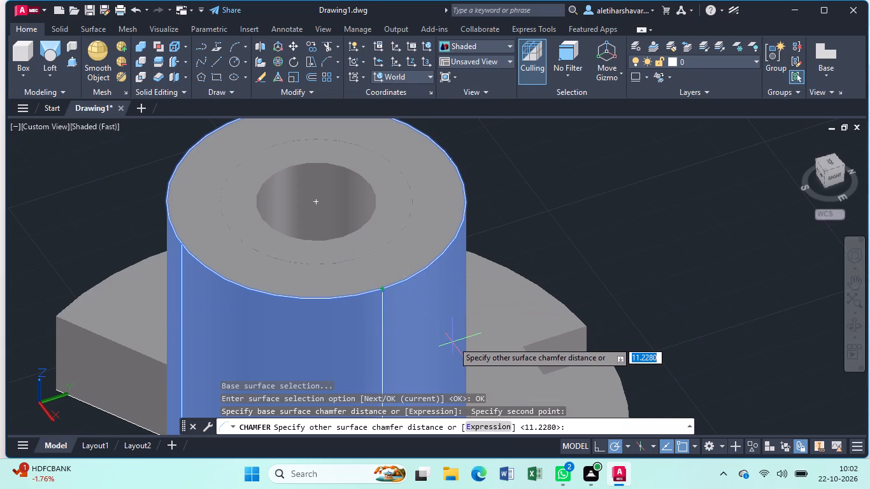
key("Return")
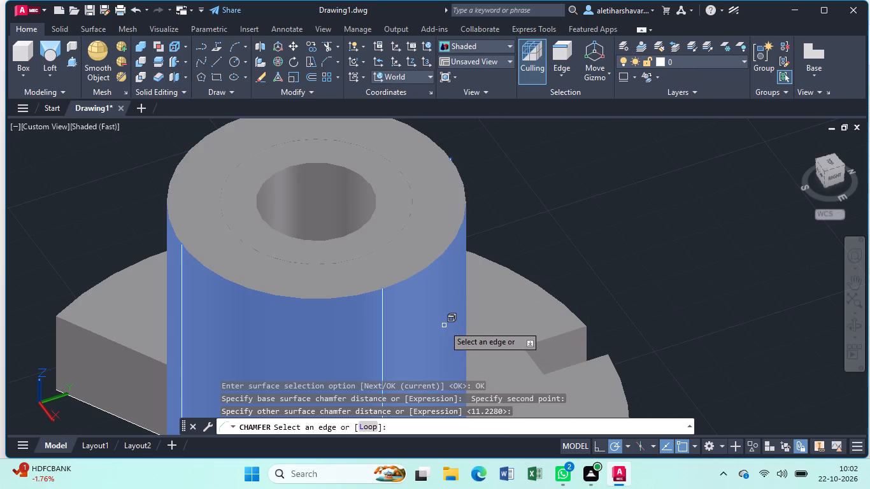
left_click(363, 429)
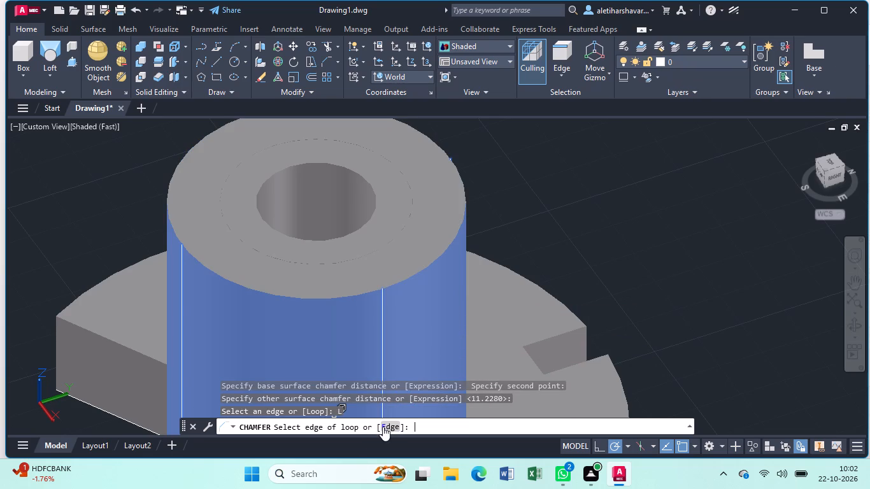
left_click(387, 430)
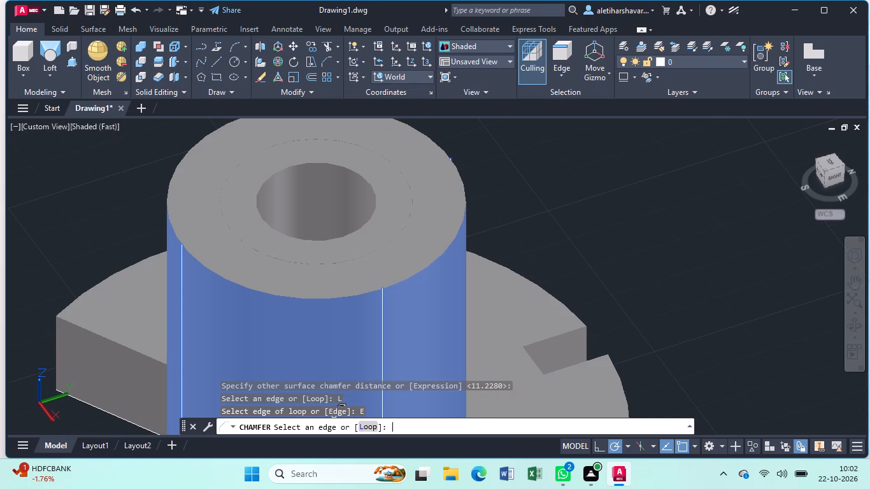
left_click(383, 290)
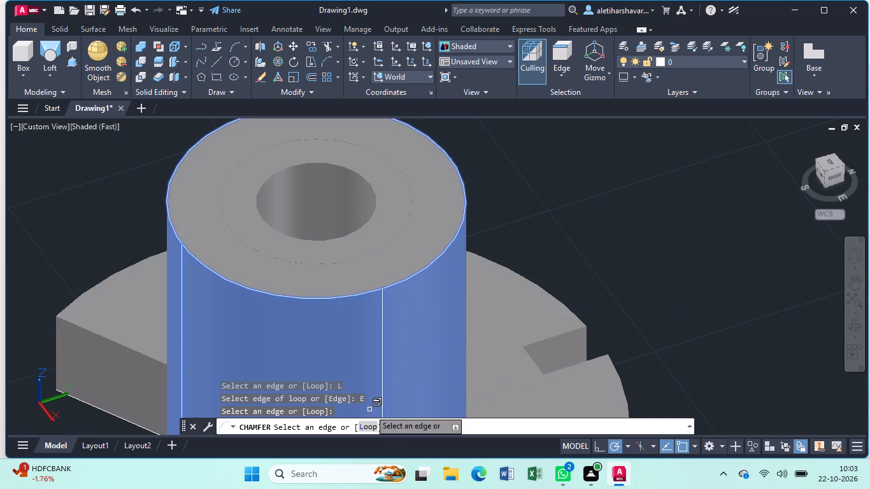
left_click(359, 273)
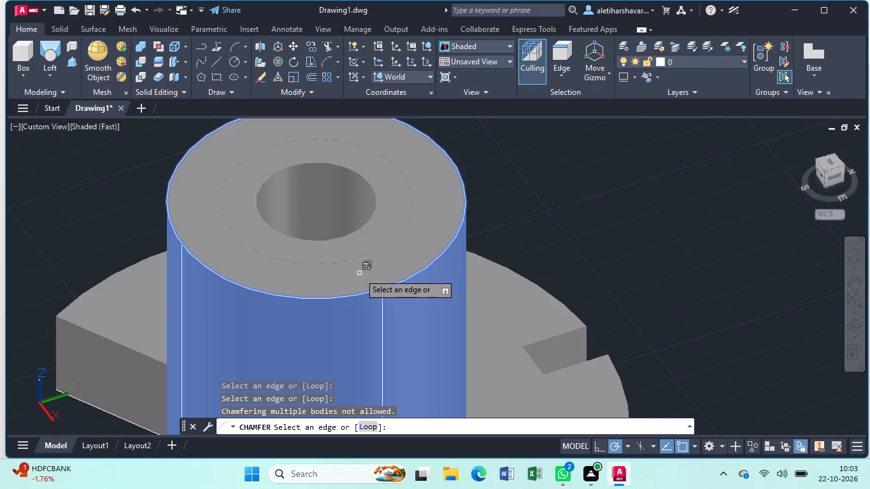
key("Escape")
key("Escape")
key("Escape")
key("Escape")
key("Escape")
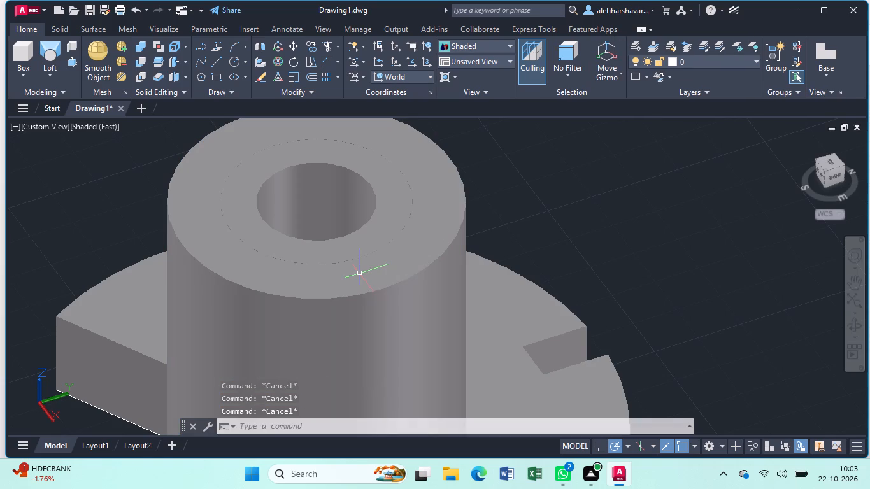
Turn off object culling and select the central tube and the outer boss to inspect them as solids.
left_click(536, 53)
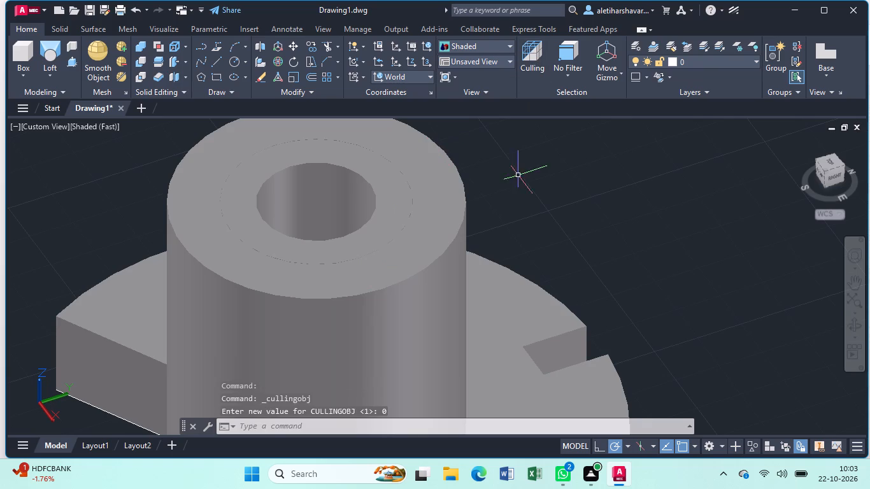
left_click(374, 252)
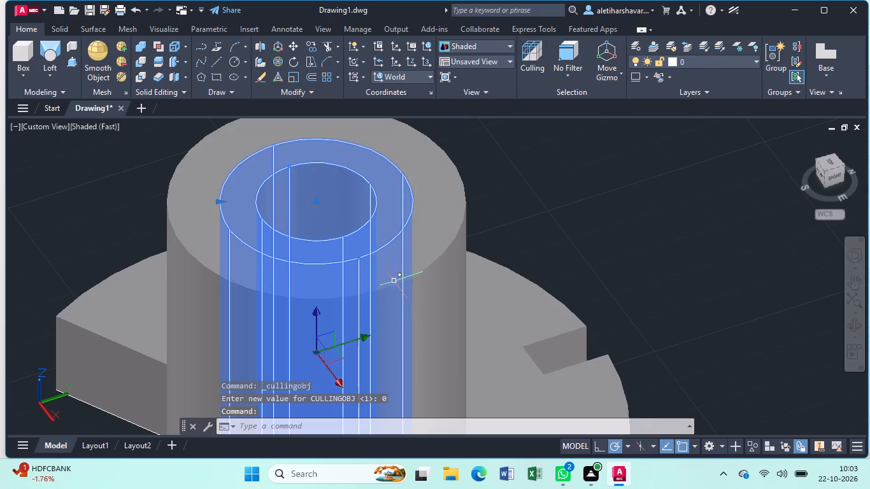
left_click(429, 290)
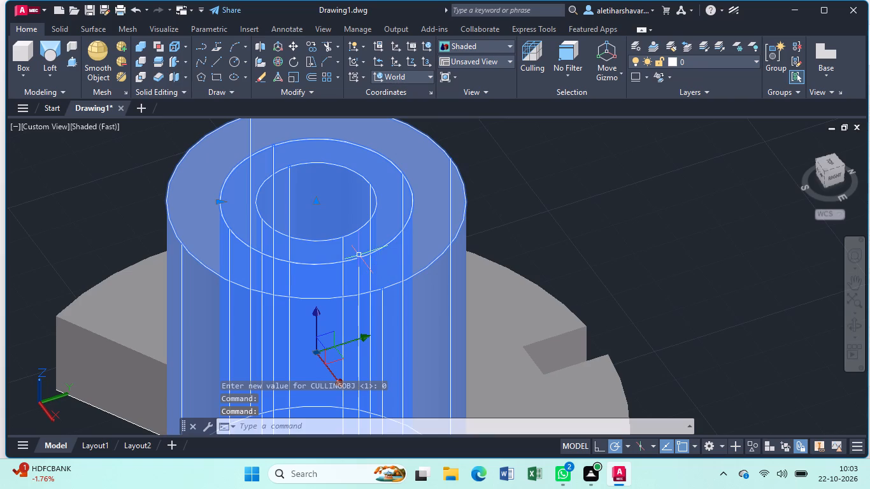
key("Escape")
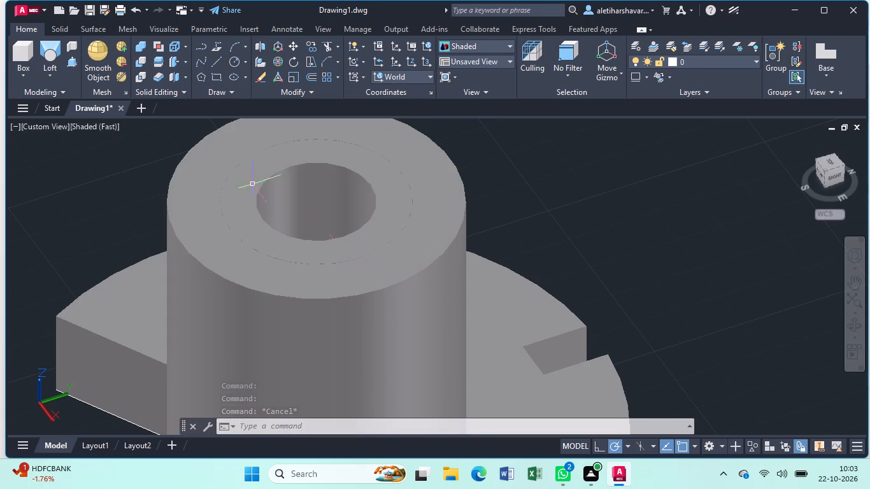
In 2D Wireframe style, presspull the ring-shaped top face of the outer boss downward by 12.
left_click(91, 128)
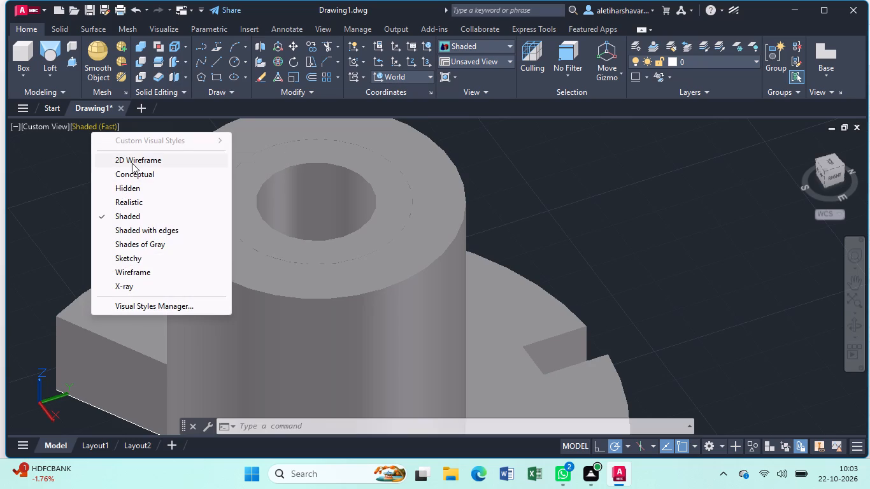
left_click(133, 160)
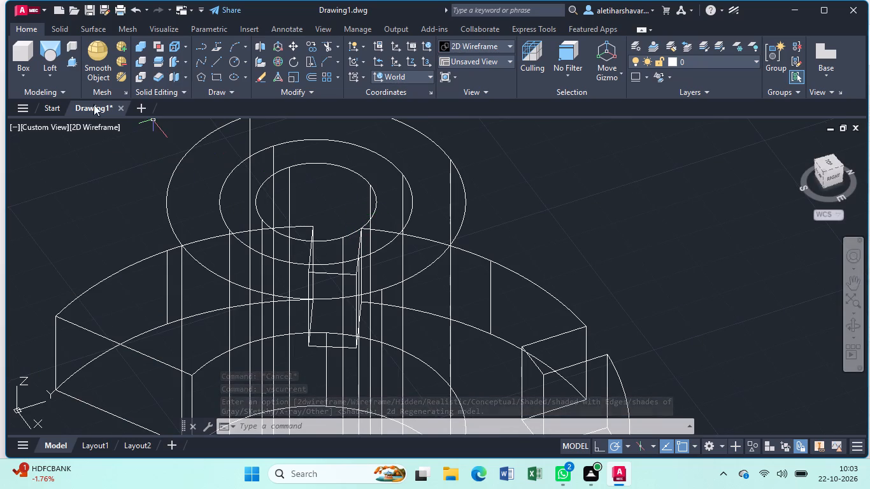
left_click(69, 59)
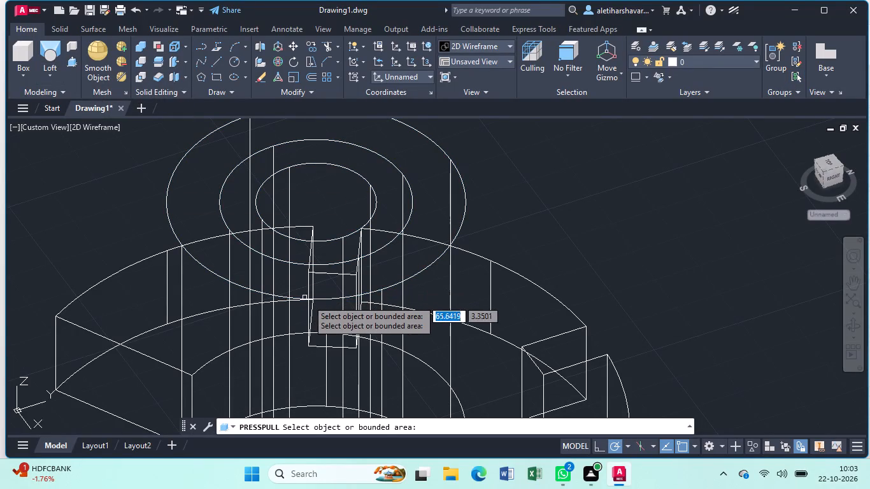
left_click(234, 274)
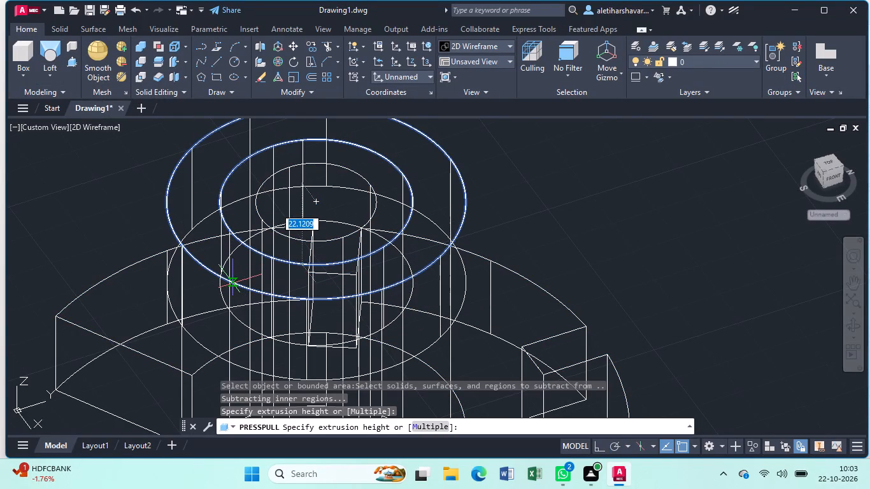
type("12")
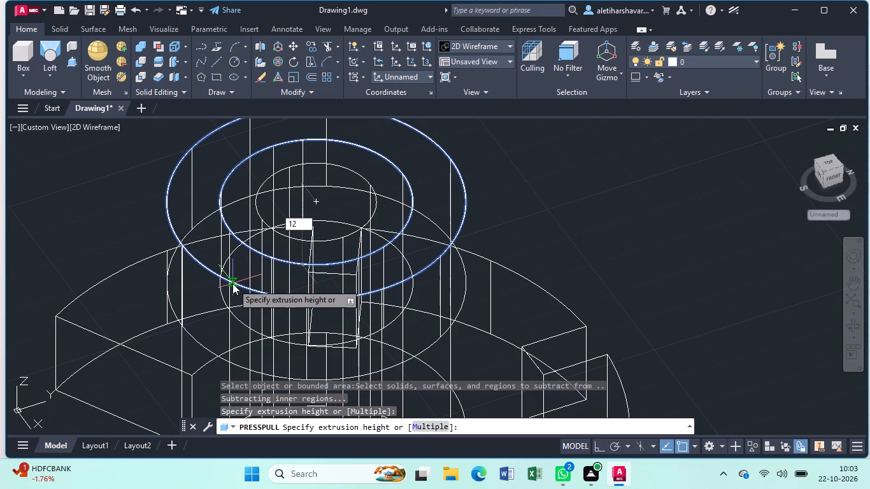
key("Return")
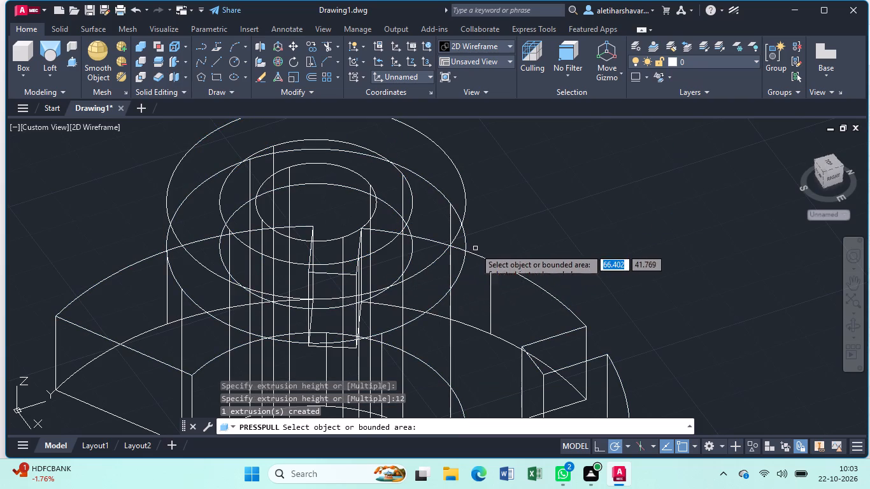
key("Escape")
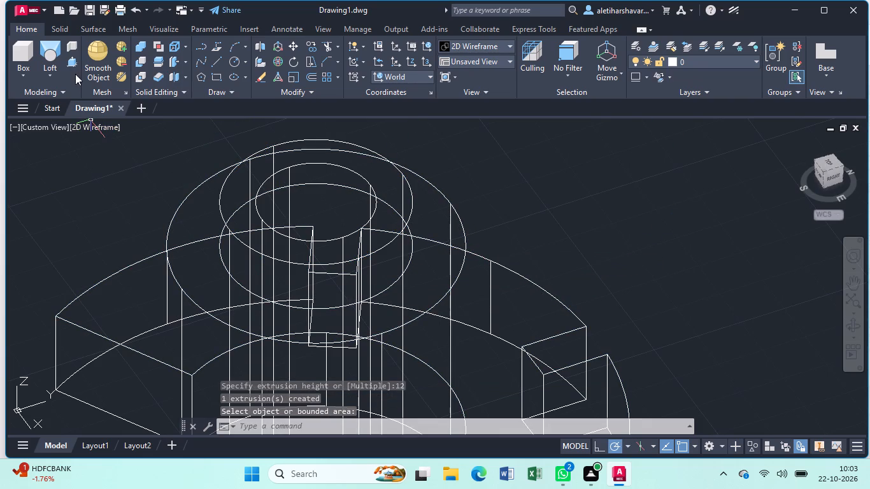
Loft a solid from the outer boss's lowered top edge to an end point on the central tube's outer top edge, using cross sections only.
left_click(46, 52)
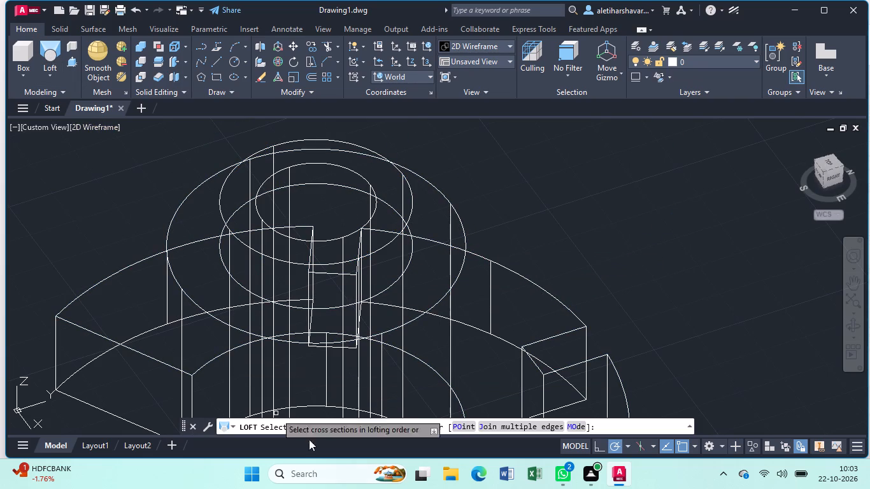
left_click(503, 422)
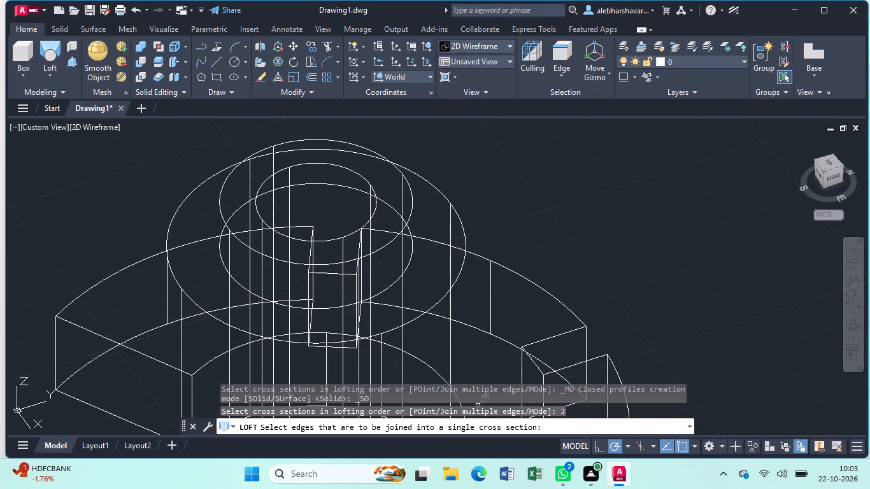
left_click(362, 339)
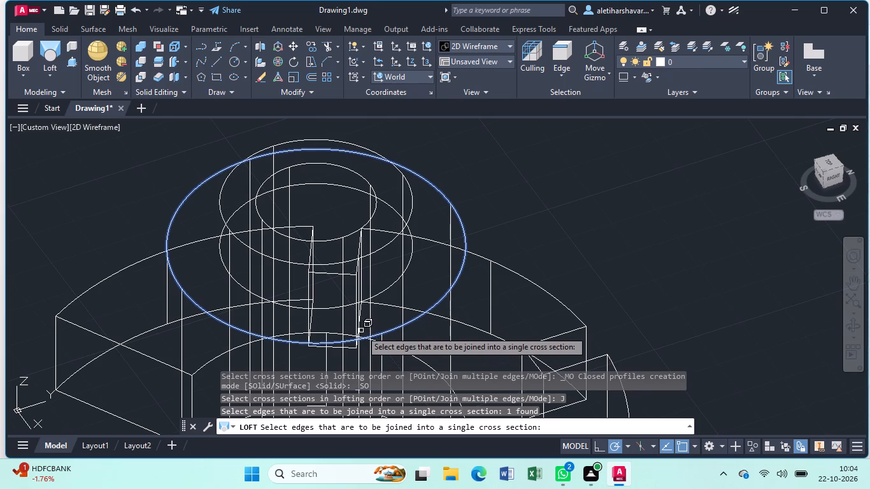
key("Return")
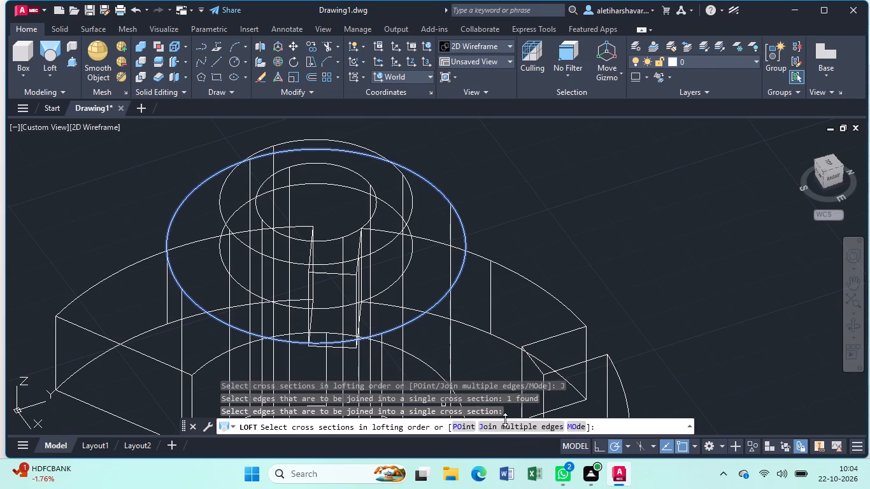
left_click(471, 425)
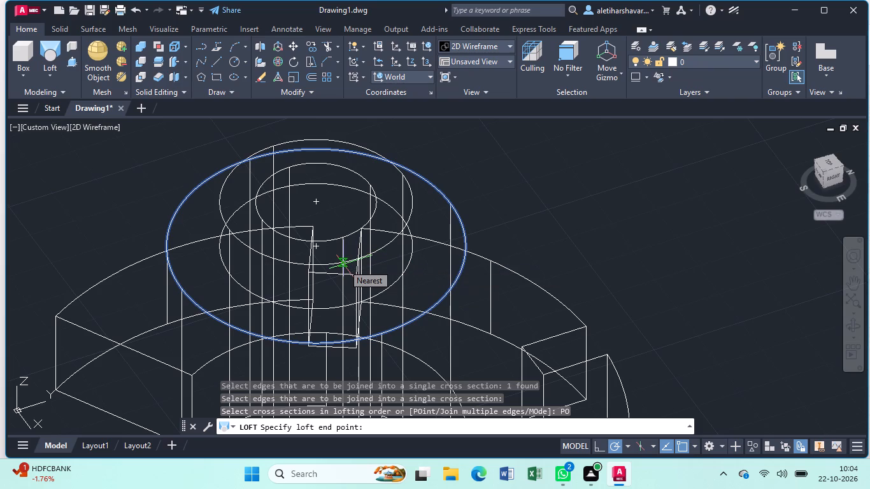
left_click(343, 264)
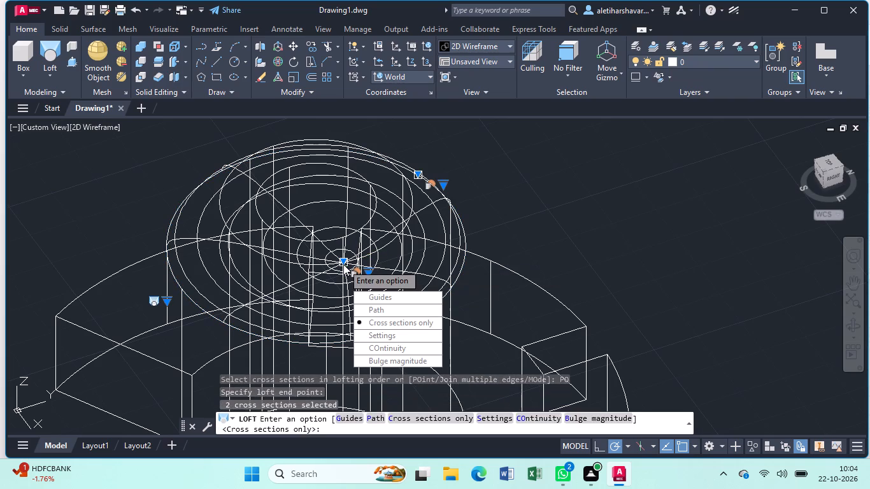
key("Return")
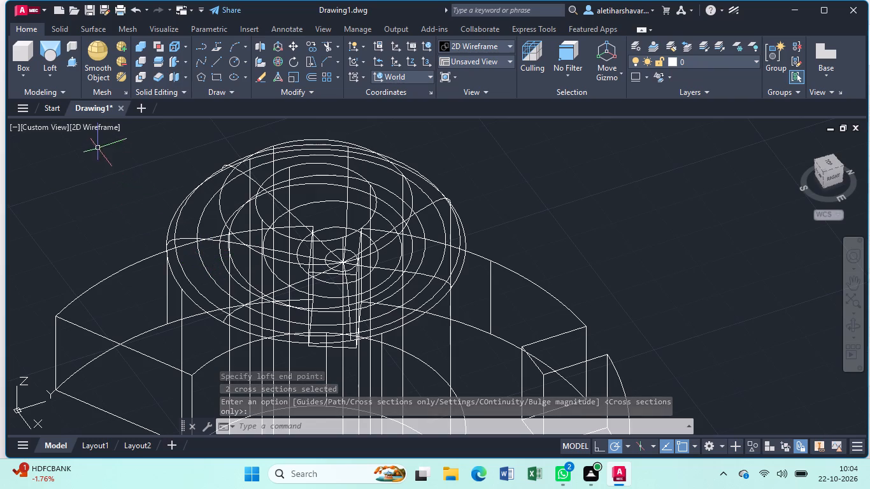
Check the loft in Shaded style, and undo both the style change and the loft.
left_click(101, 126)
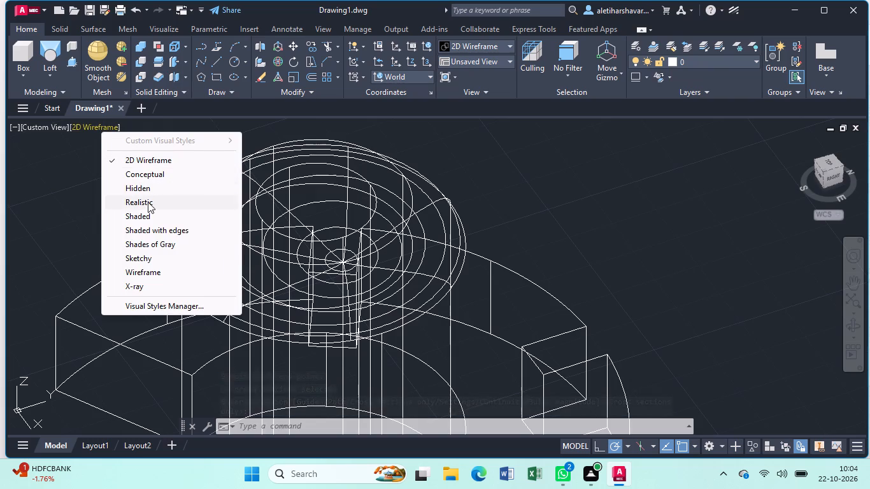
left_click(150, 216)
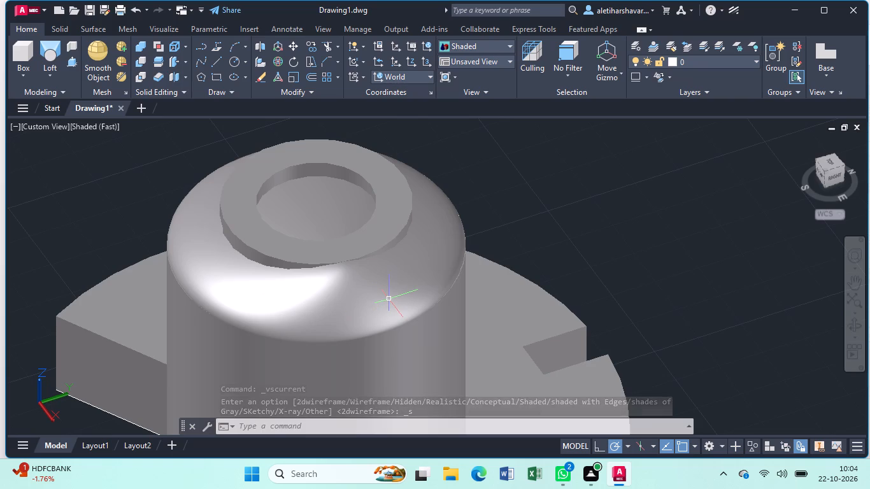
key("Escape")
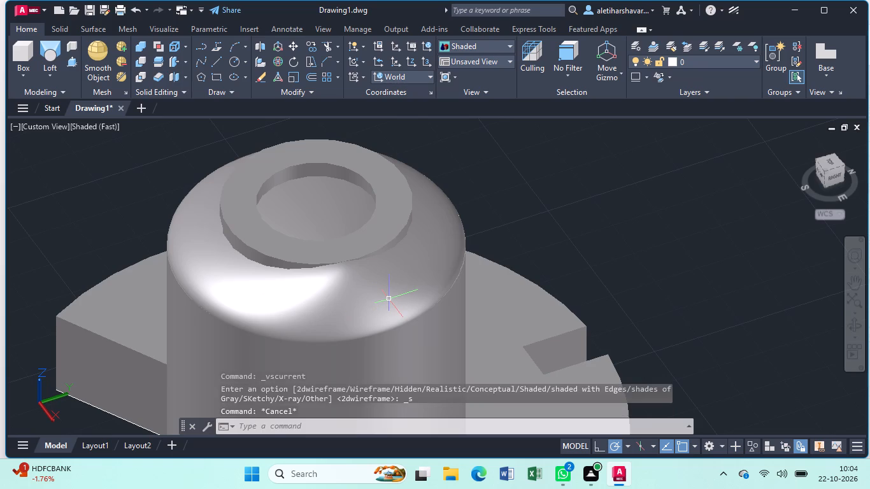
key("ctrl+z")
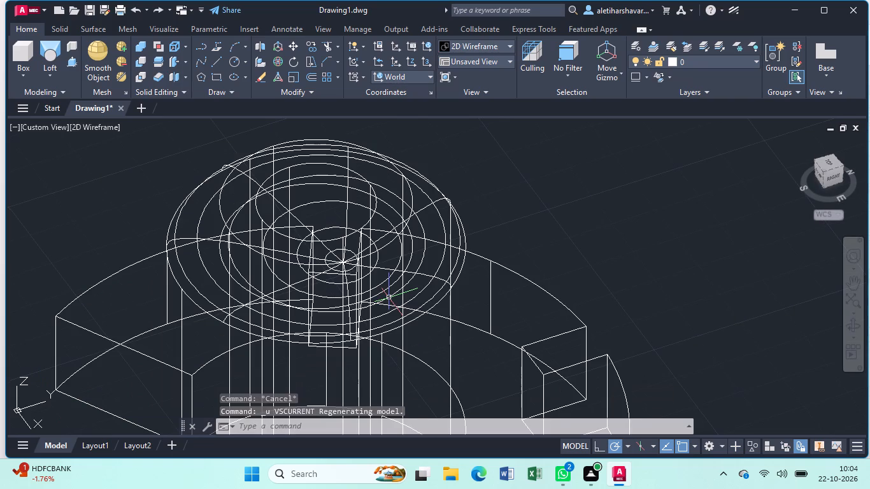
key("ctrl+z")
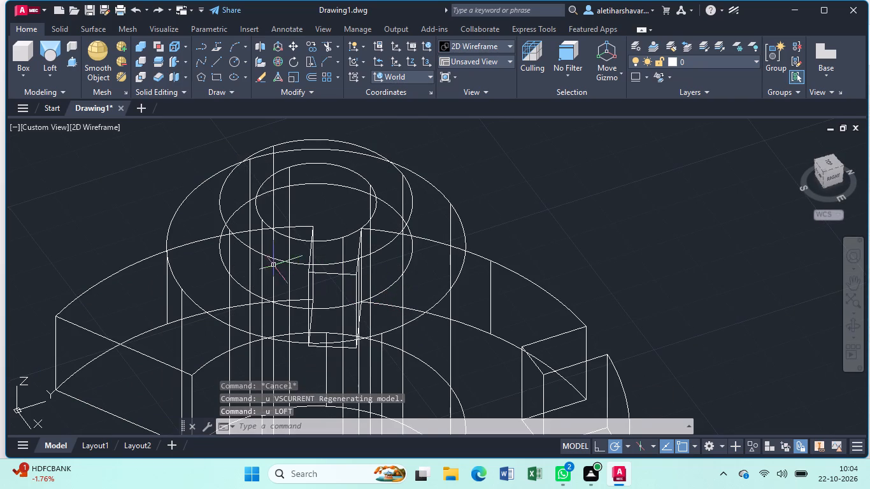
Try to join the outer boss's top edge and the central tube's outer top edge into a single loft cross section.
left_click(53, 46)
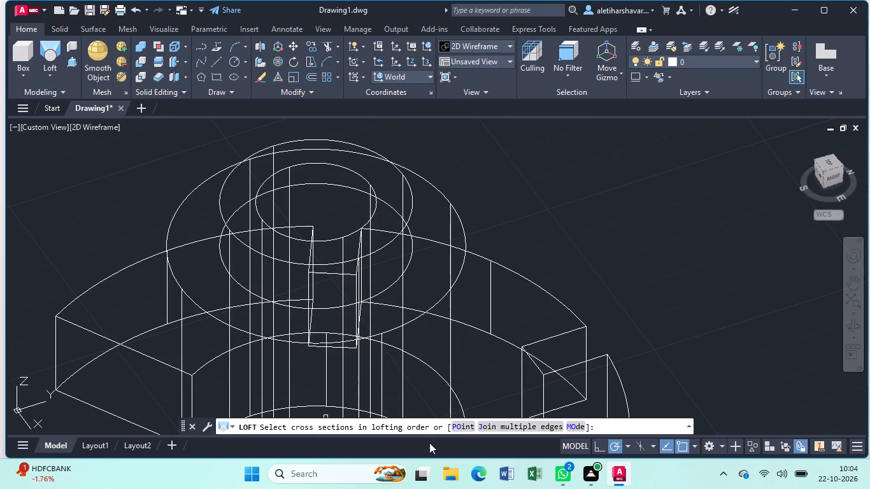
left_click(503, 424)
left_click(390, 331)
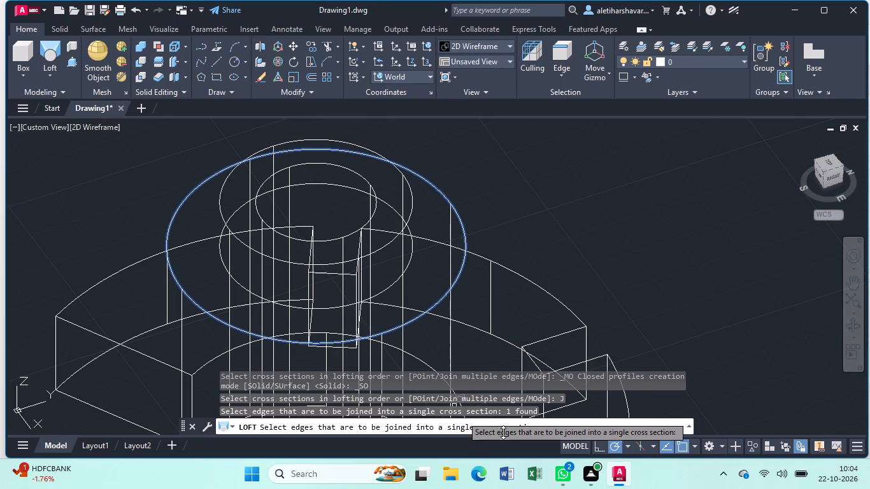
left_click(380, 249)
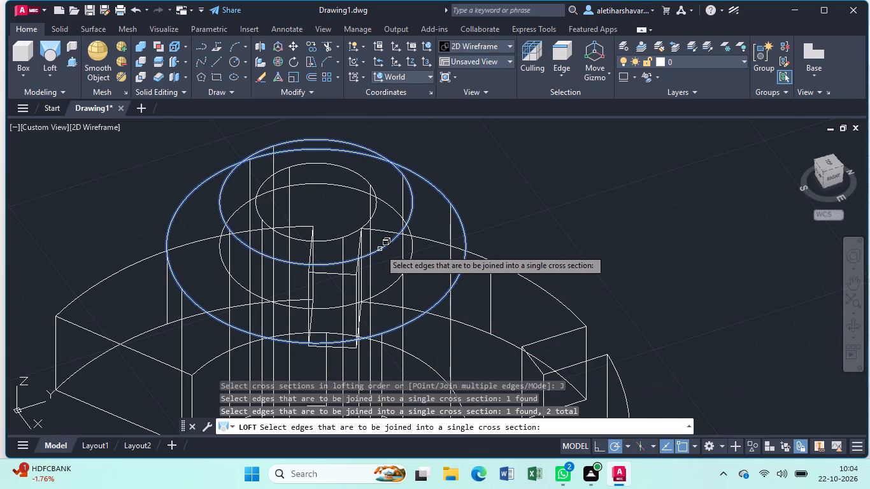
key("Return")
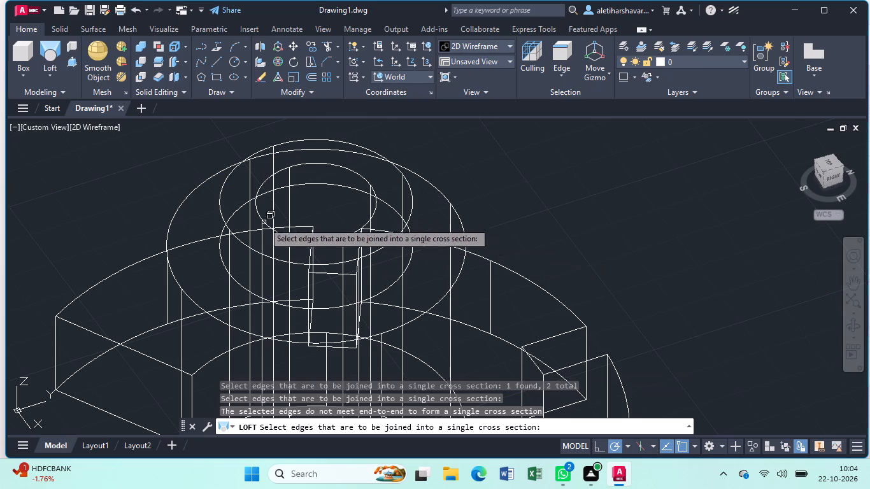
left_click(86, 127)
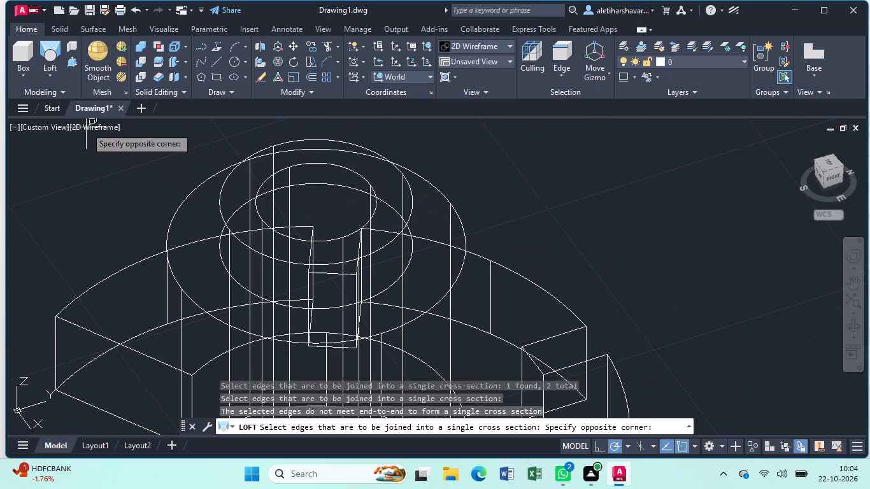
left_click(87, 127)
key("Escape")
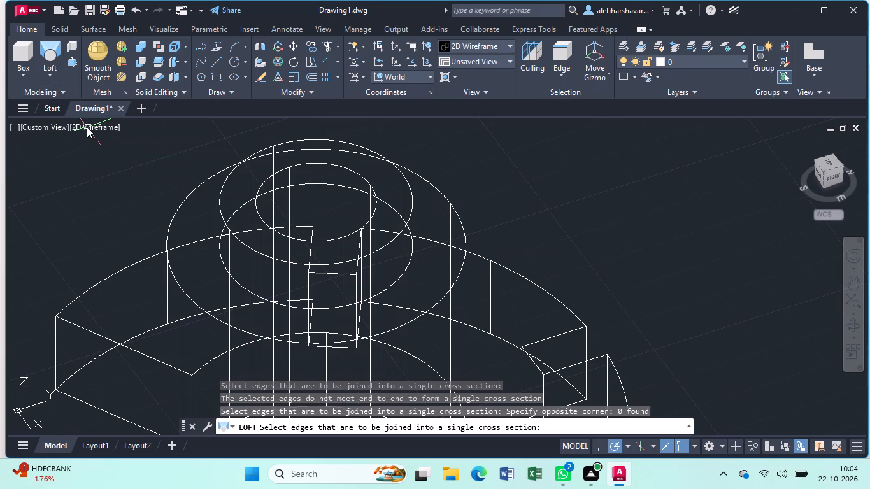
Set the viewport's visual style to Shaded.
left_click(87, 127)
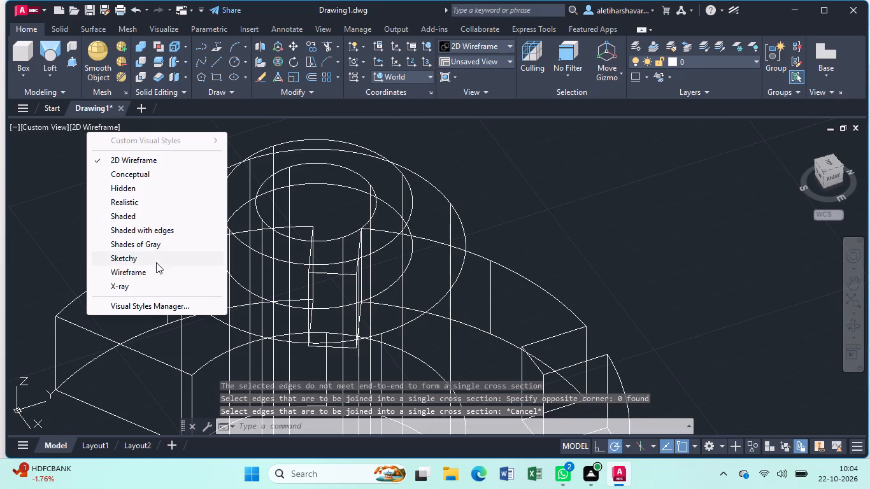
left_click(145, 213)
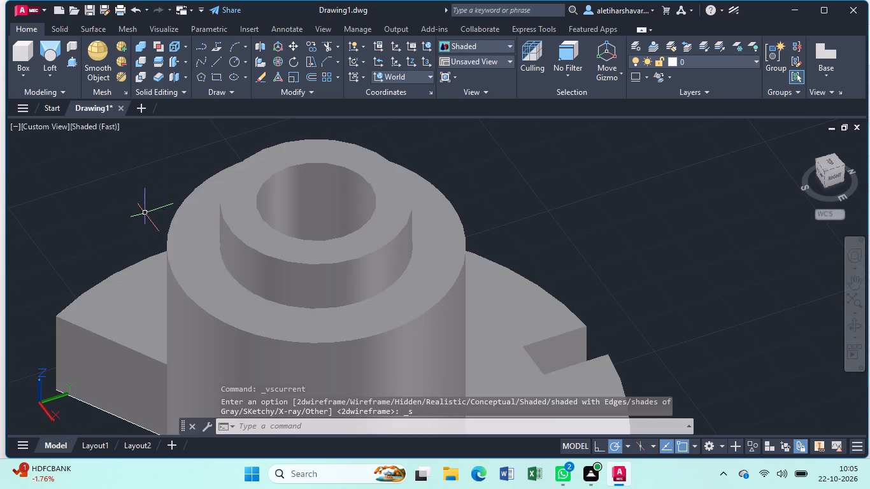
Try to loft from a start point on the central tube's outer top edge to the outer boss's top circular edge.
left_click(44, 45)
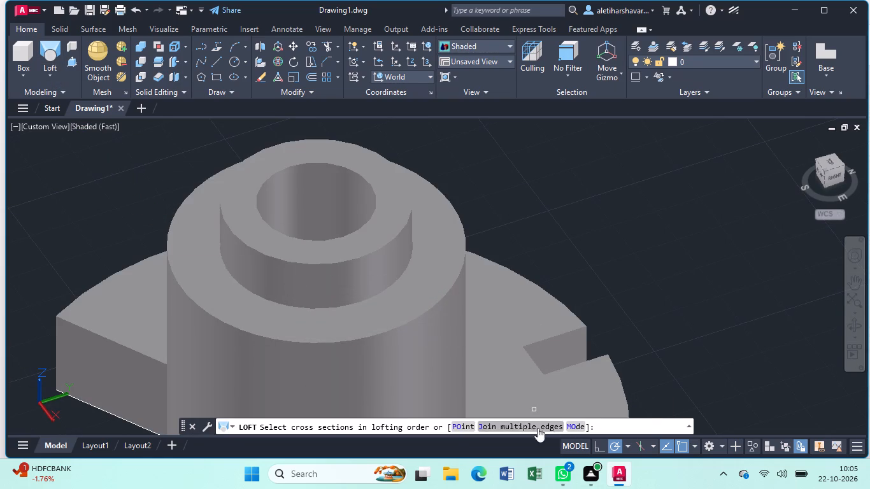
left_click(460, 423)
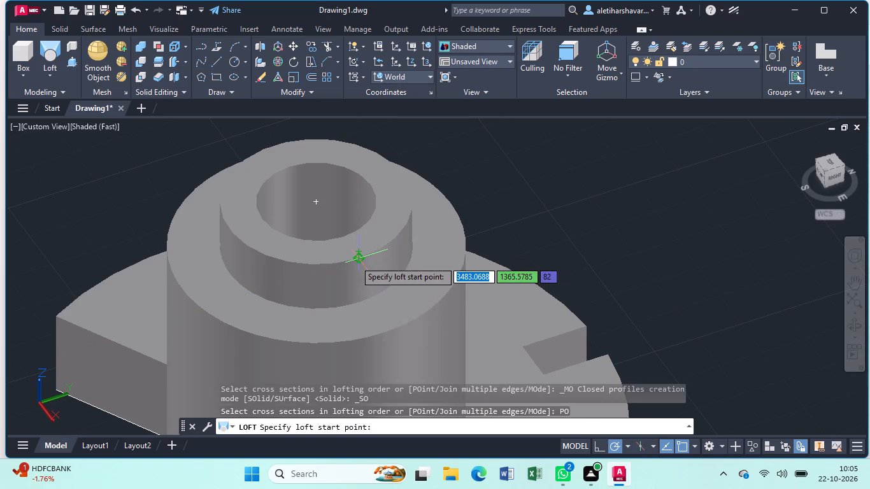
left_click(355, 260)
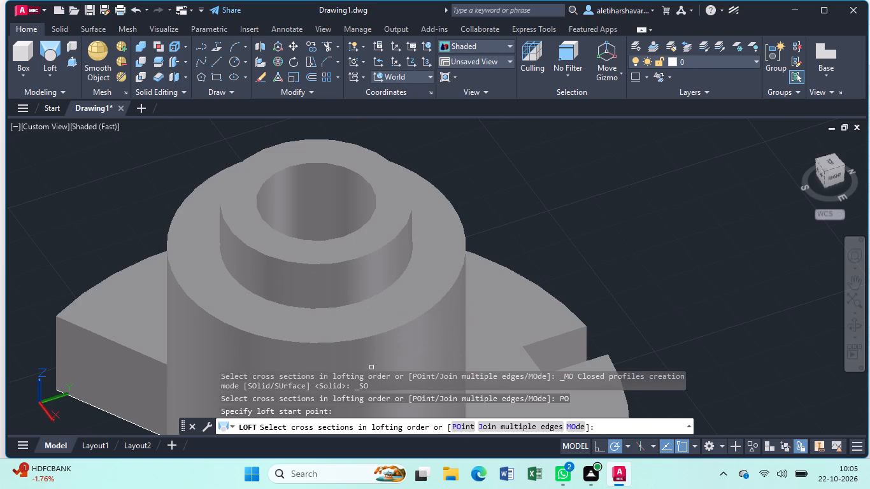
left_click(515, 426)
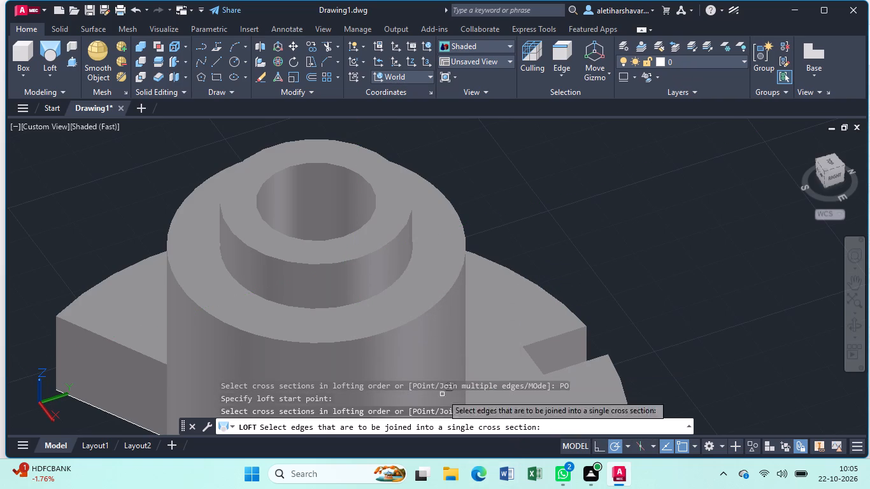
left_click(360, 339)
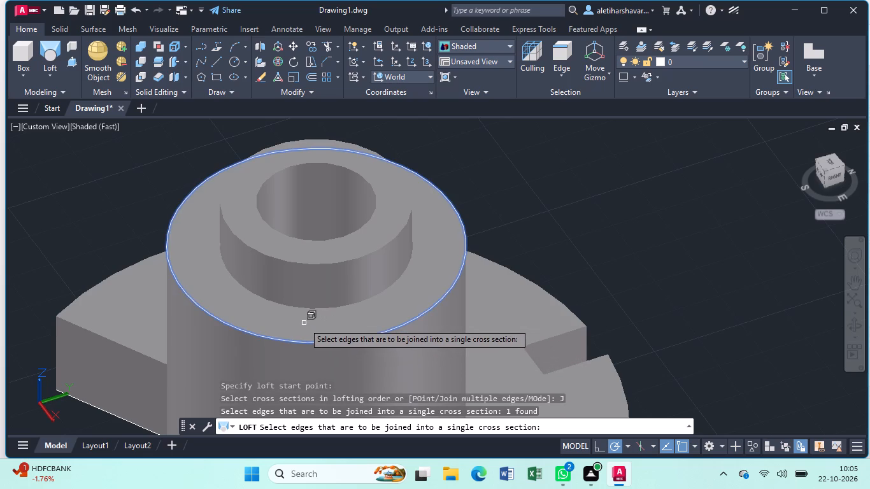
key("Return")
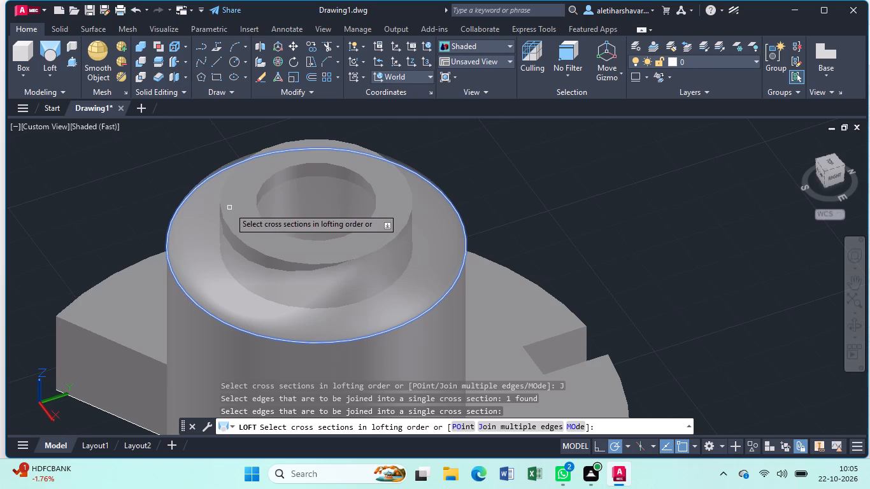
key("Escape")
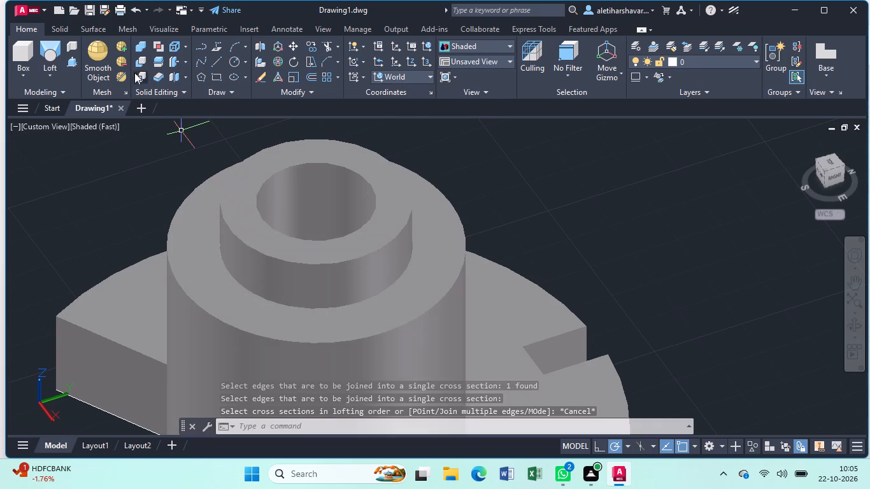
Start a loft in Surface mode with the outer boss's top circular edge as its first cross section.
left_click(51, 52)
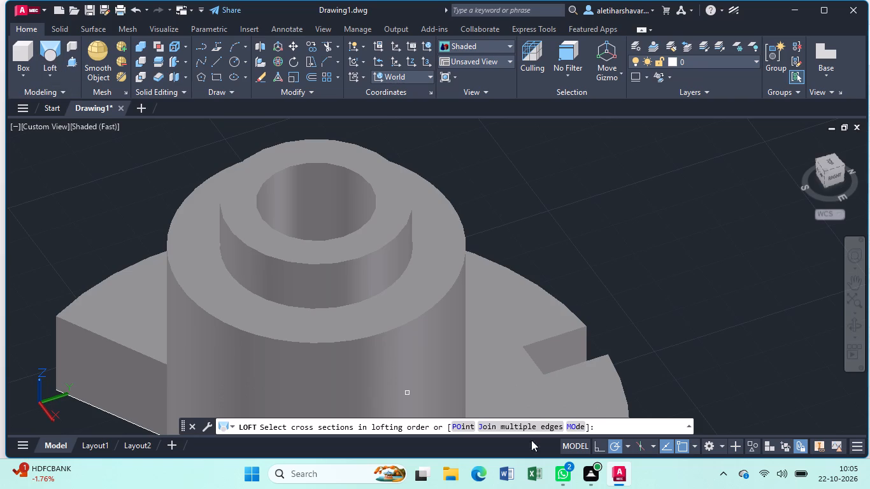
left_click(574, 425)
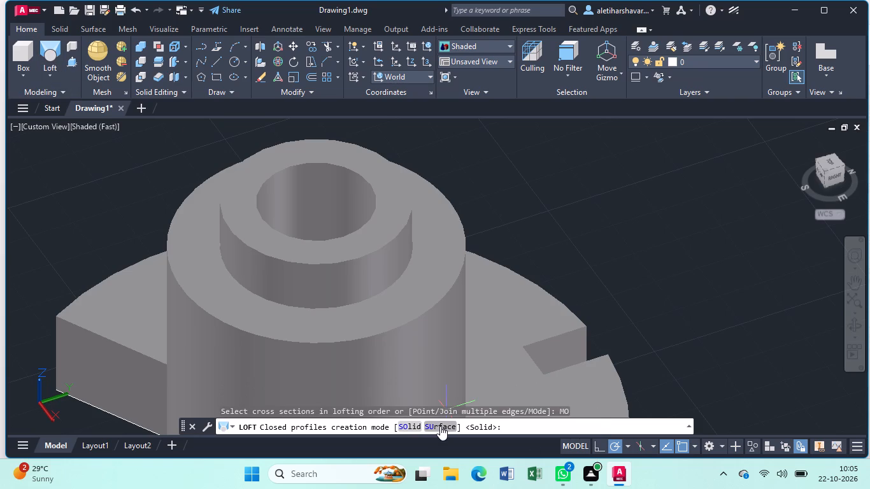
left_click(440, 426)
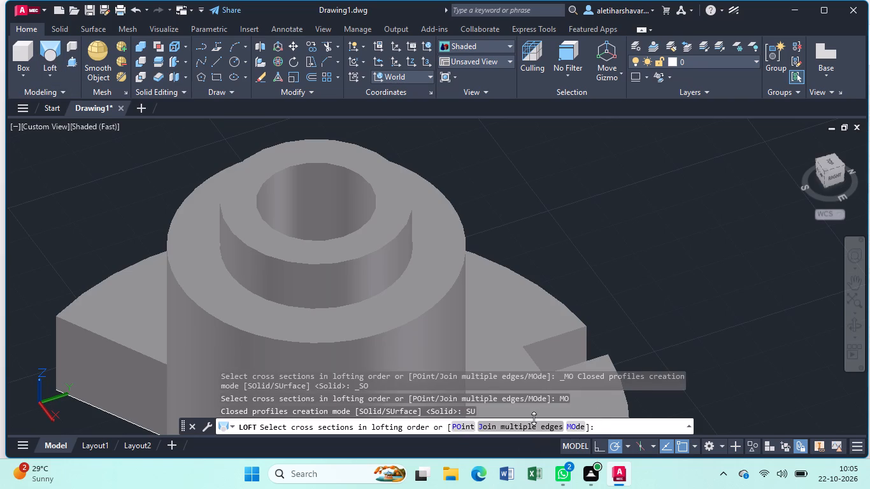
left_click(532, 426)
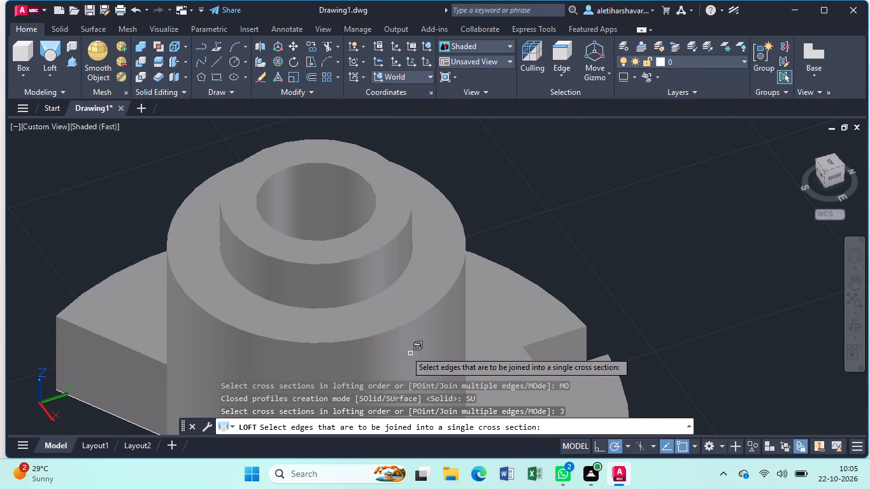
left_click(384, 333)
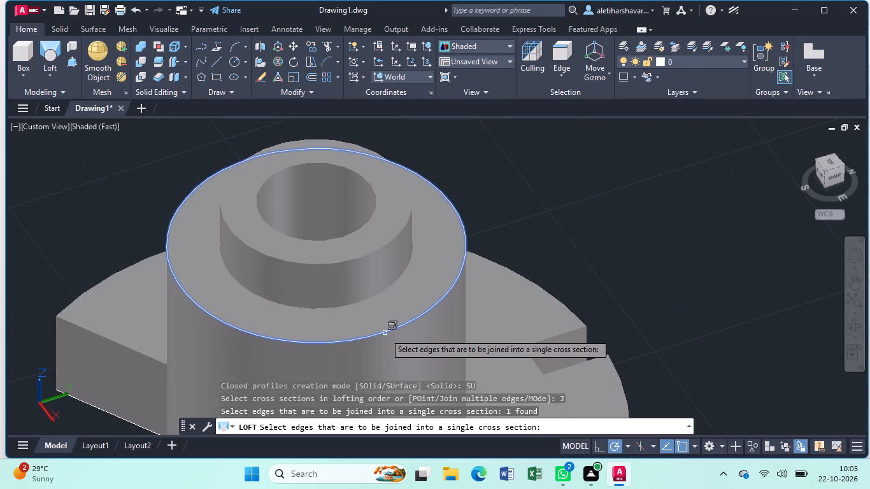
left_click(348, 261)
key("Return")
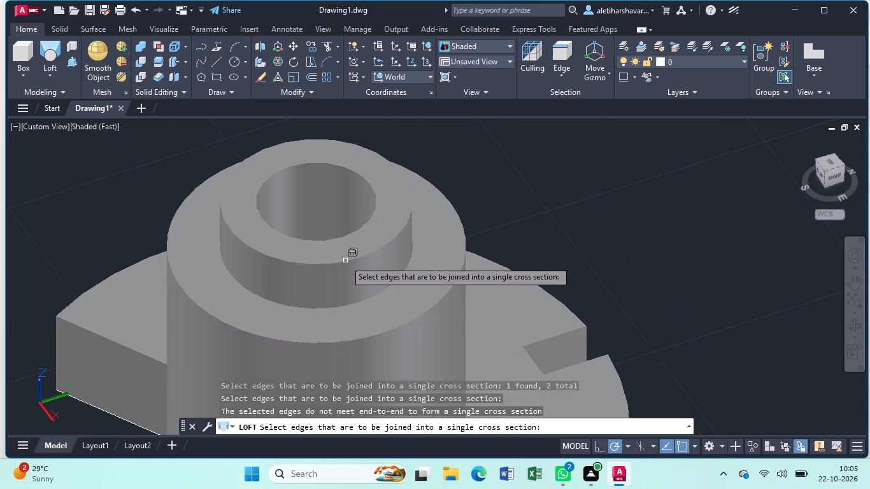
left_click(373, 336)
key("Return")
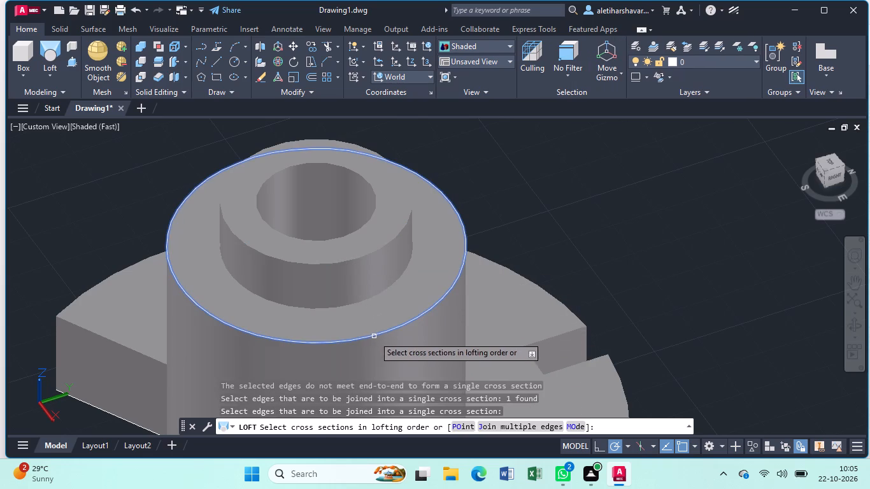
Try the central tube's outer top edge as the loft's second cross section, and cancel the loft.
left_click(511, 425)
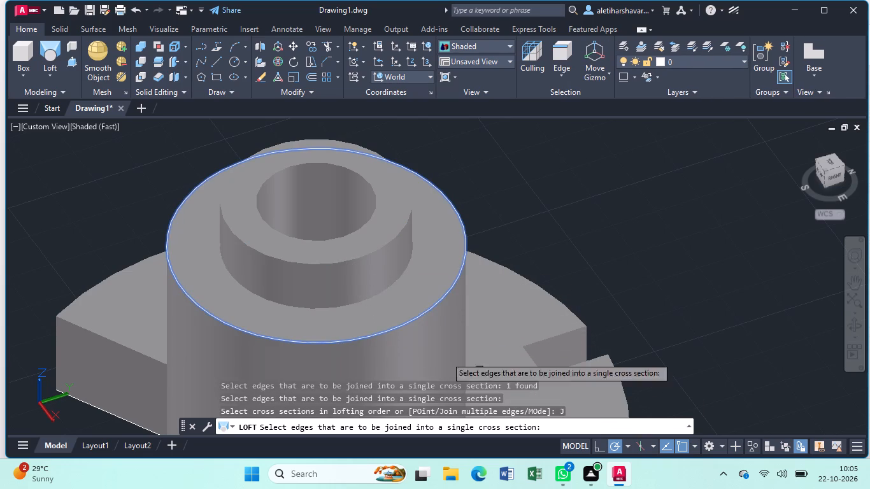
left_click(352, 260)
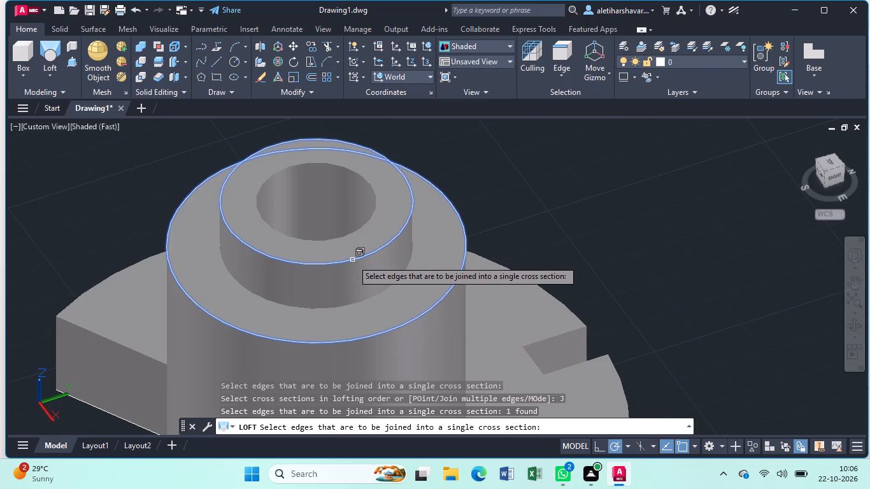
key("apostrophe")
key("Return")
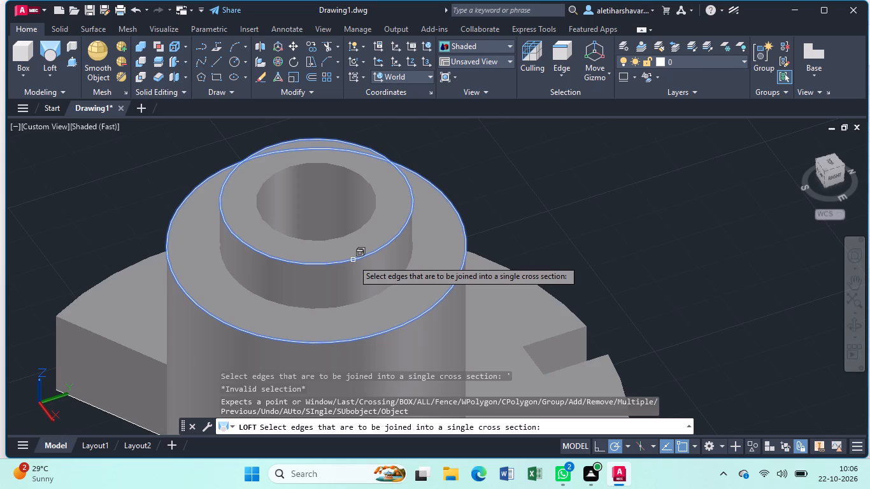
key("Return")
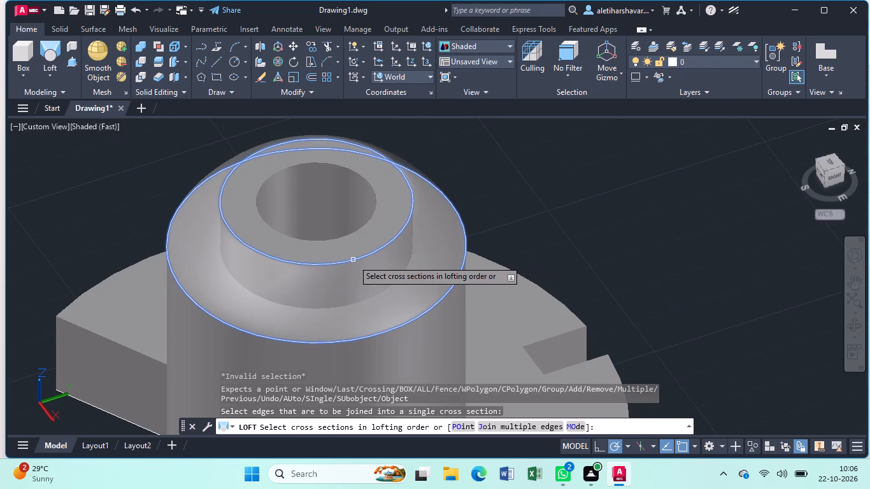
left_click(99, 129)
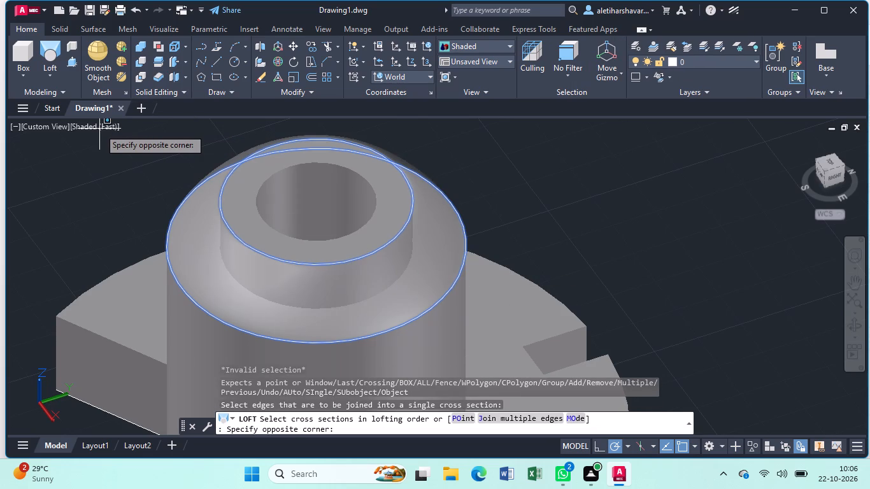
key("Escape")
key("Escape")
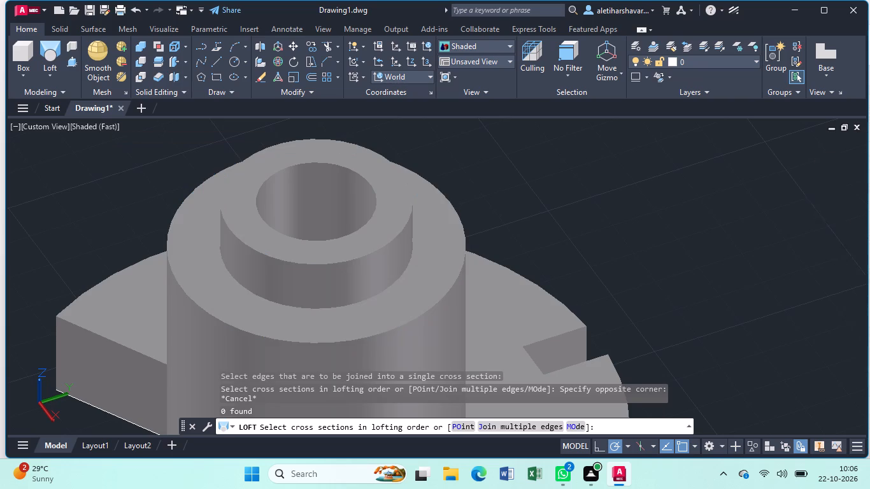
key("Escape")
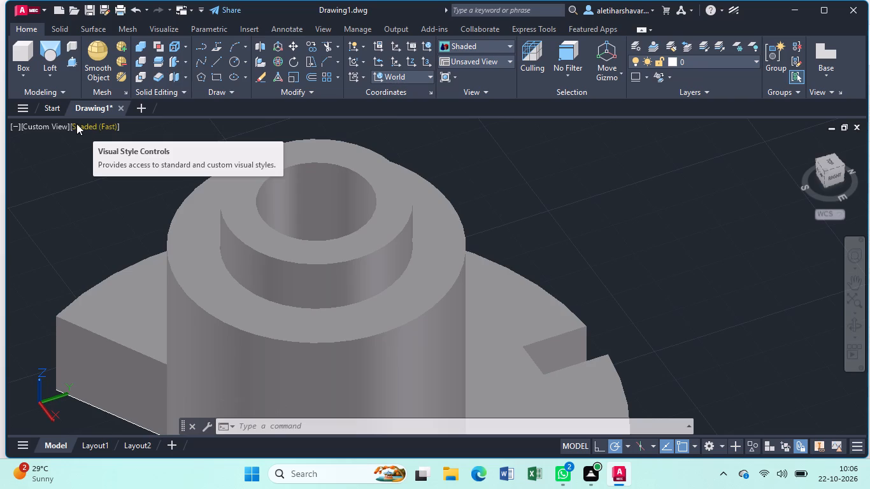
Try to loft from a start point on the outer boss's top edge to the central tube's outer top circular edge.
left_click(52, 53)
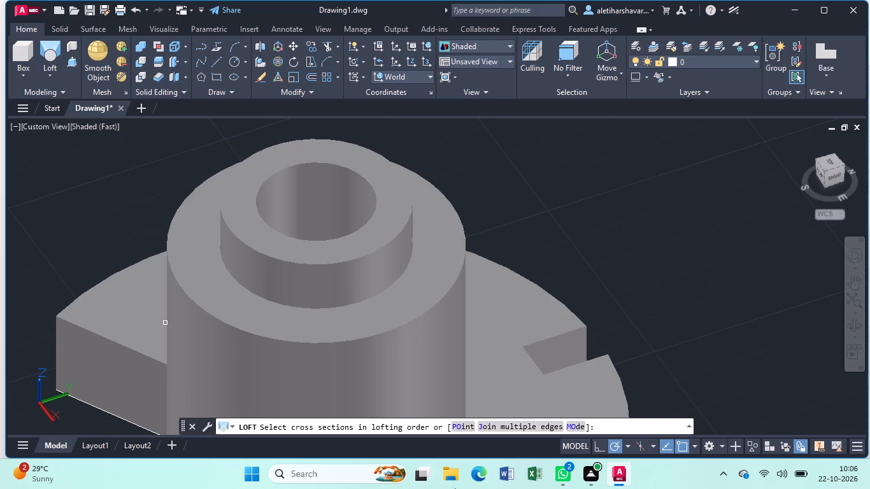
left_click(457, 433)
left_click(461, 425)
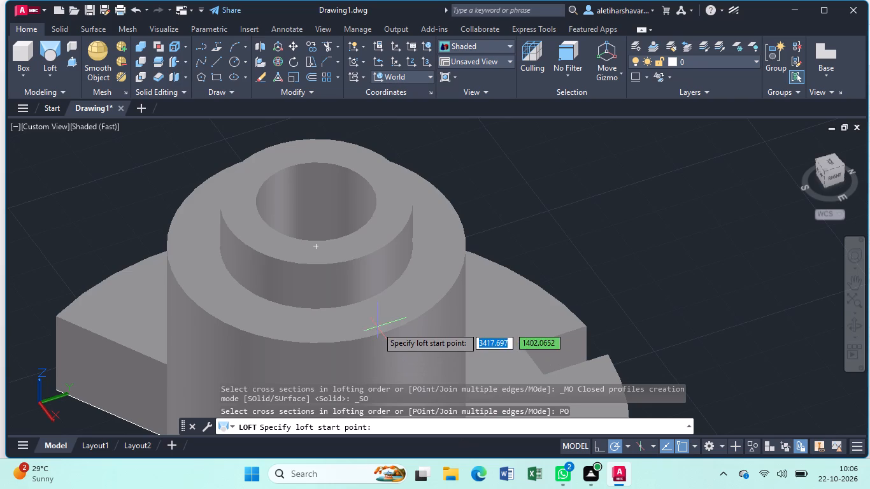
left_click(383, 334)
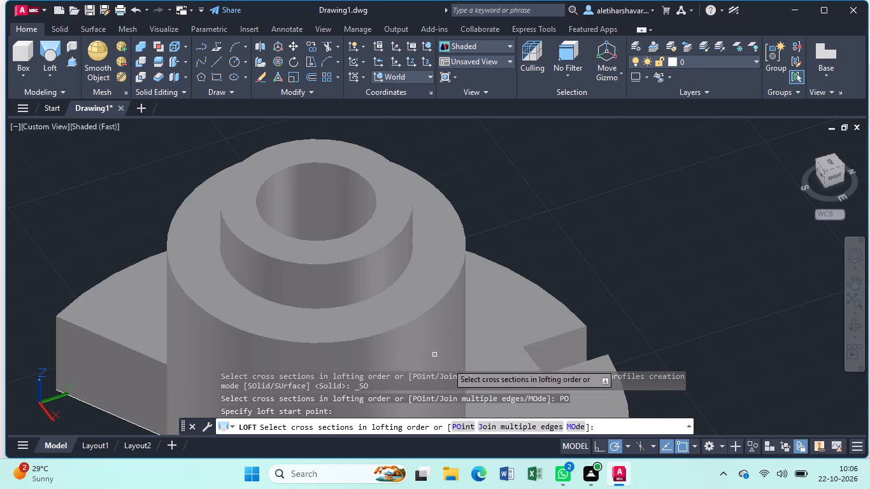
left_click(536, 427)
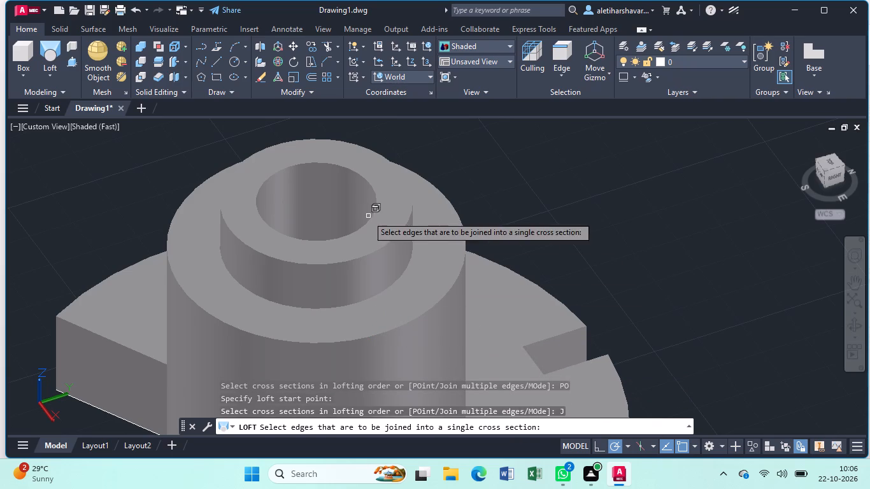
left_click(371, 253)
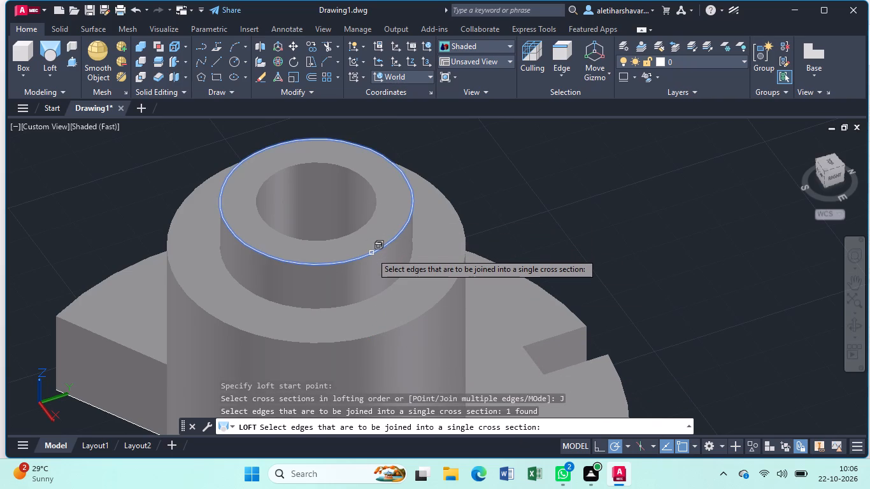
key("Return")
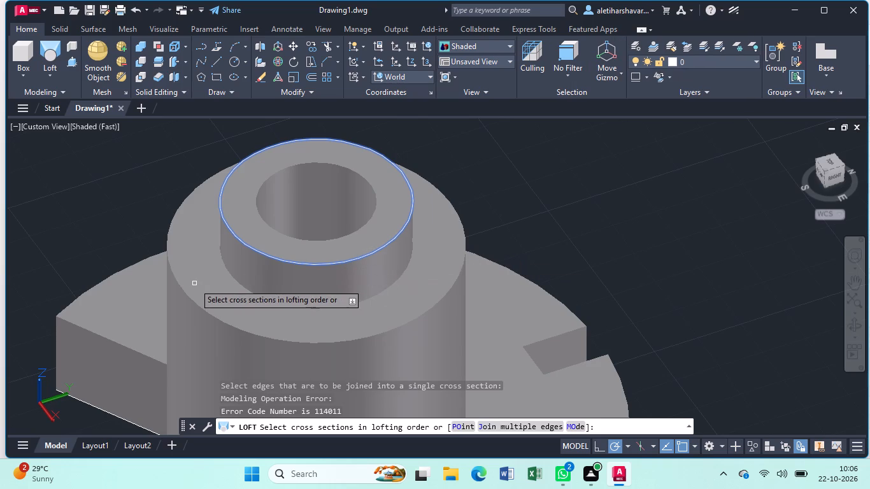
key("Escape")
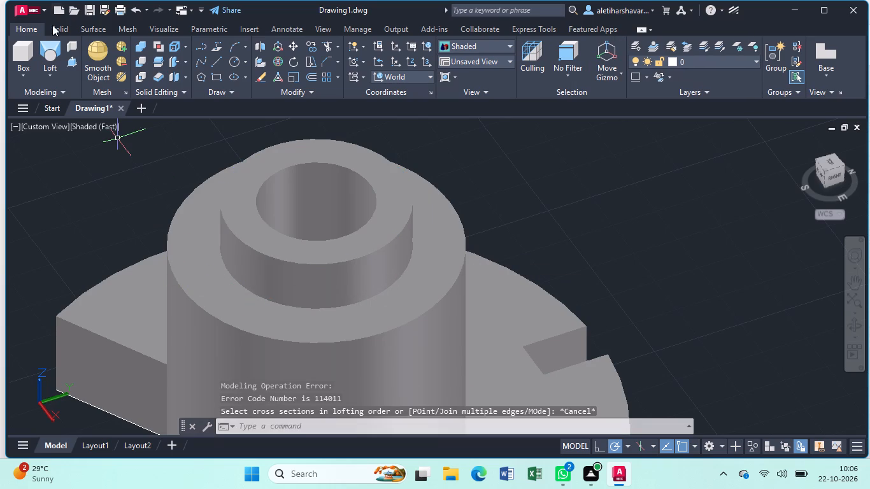
Loft a solid from the outer boss's top circular edge to an end point on the central tube's outer top edge, using cross sections only.
left_click(54, 51)
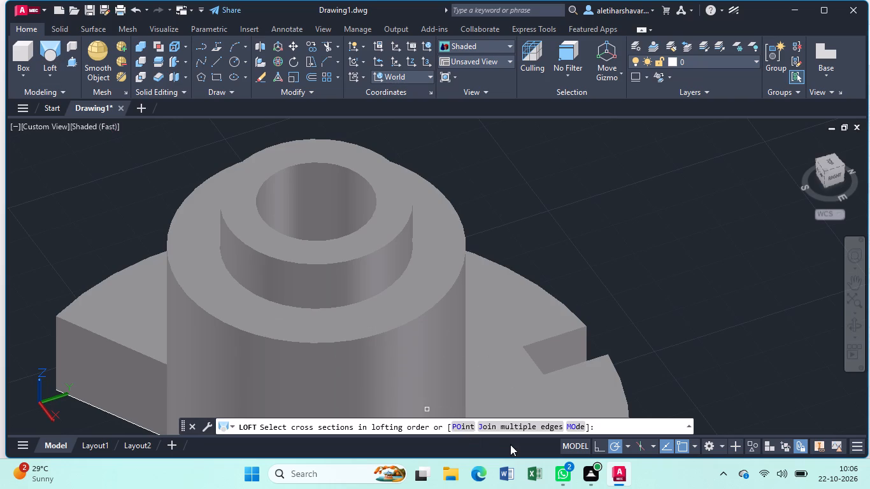
left_click(487, 429)
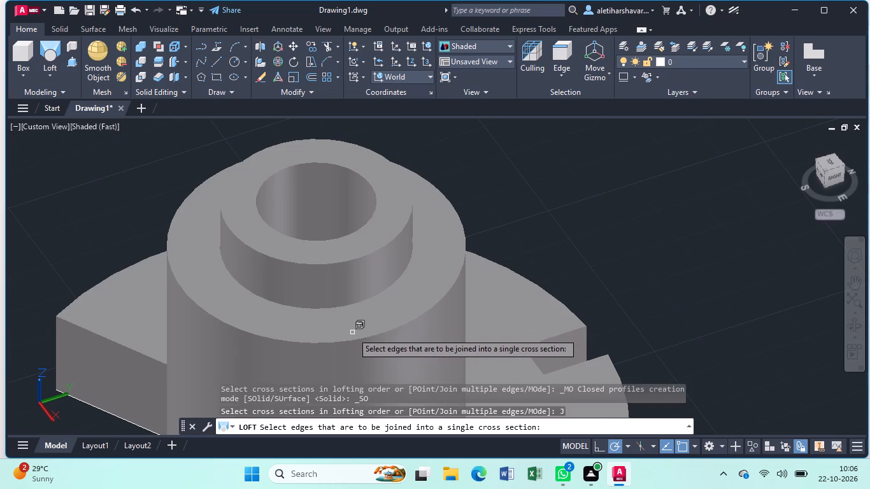
left_click(352, 342)
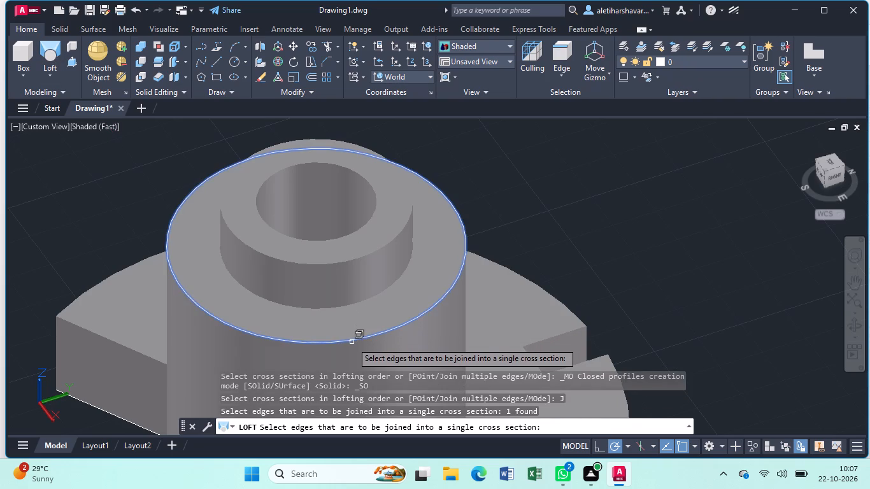
key("Return")
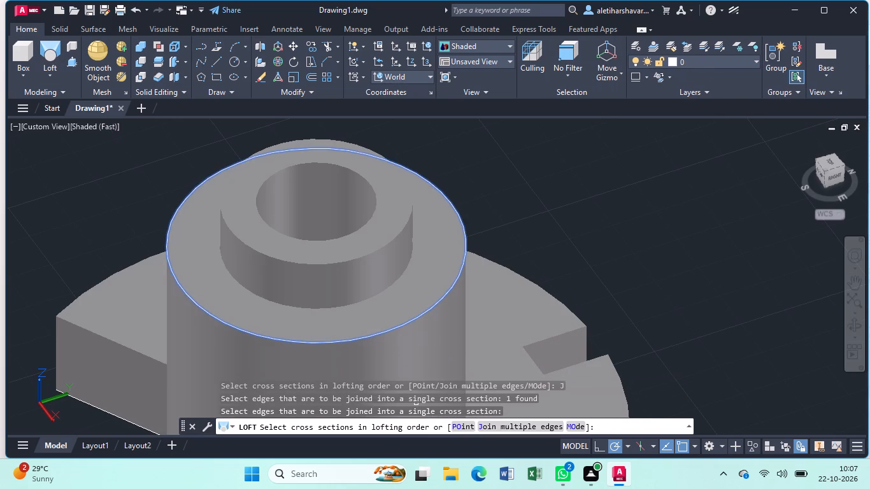
left_click(455, 427)
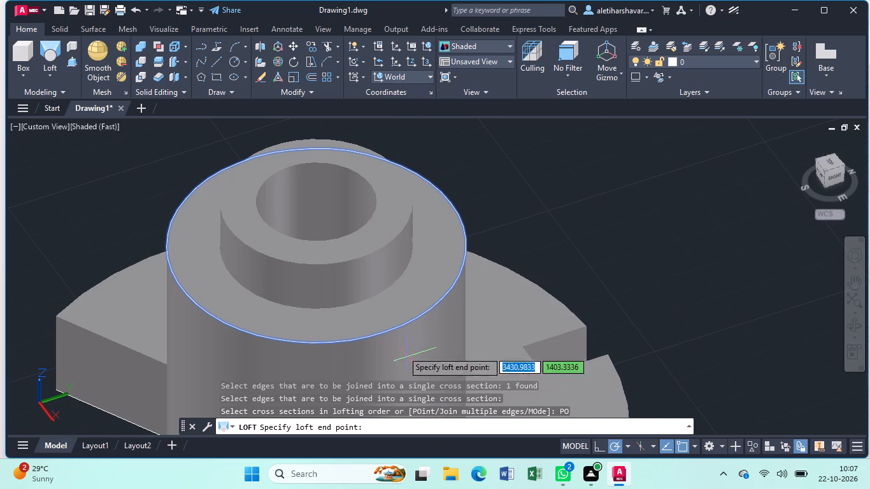
left_click(360, 257)
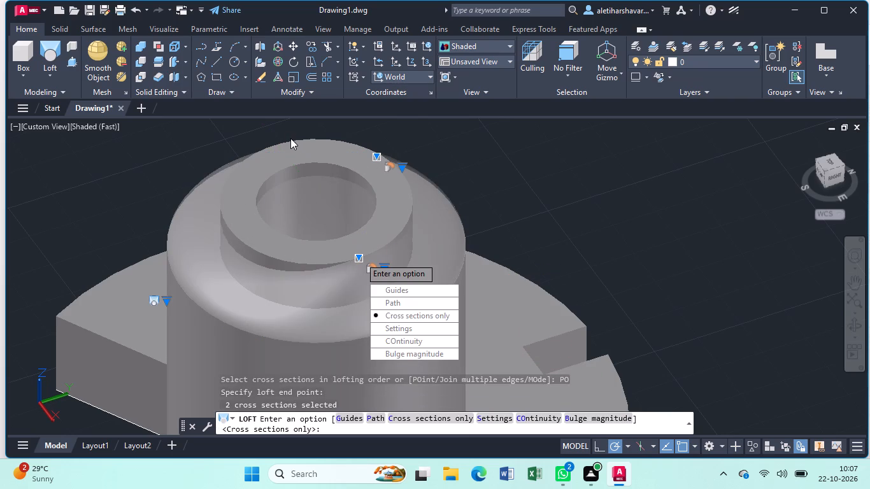
left_click(219, 197)
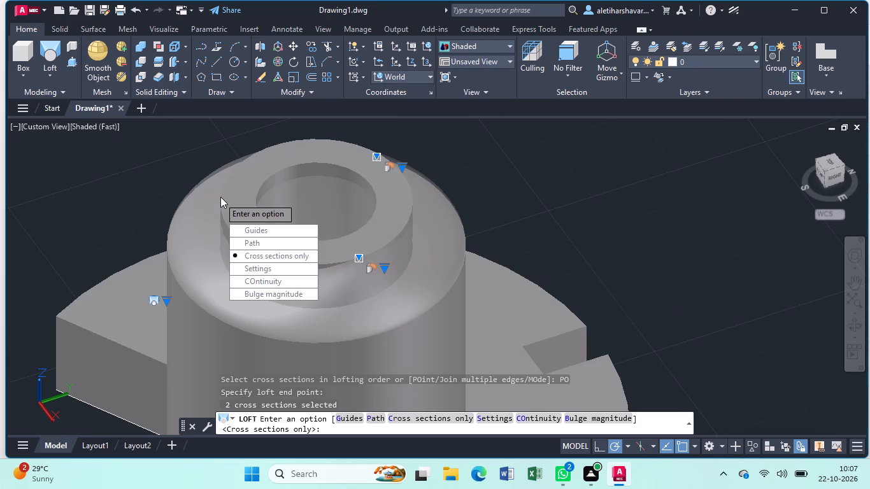
left_click_drag(257, 254, 220, 197)
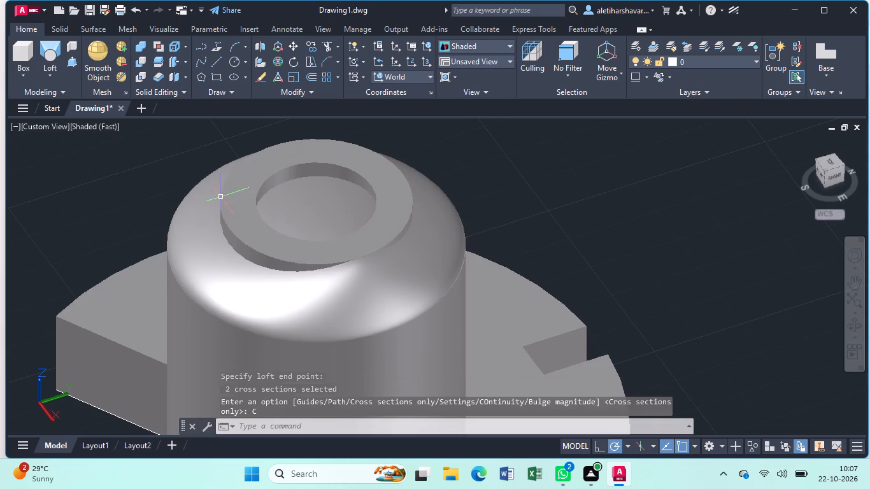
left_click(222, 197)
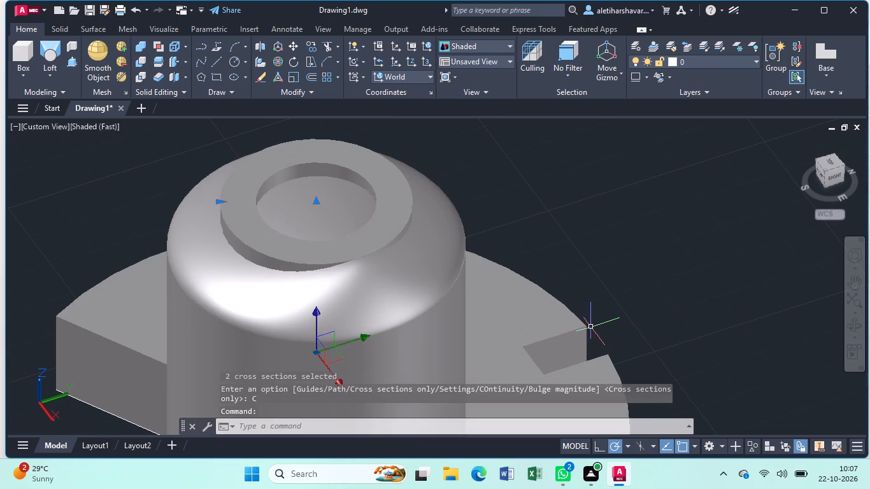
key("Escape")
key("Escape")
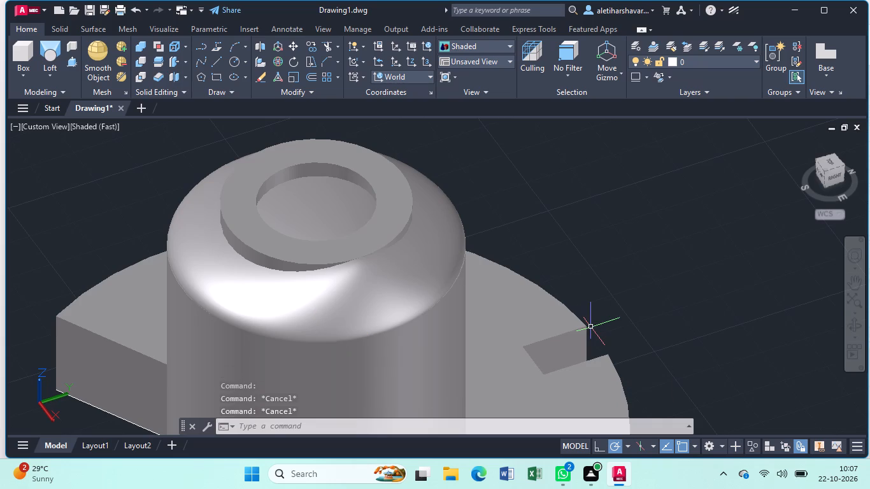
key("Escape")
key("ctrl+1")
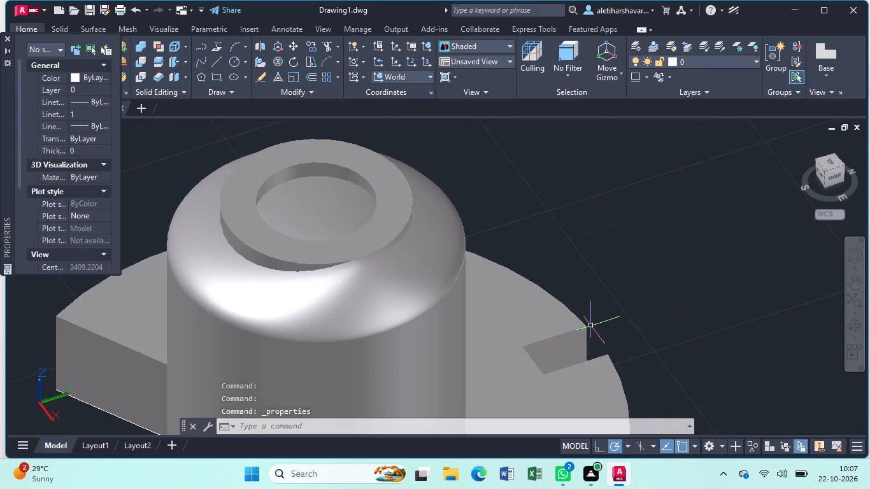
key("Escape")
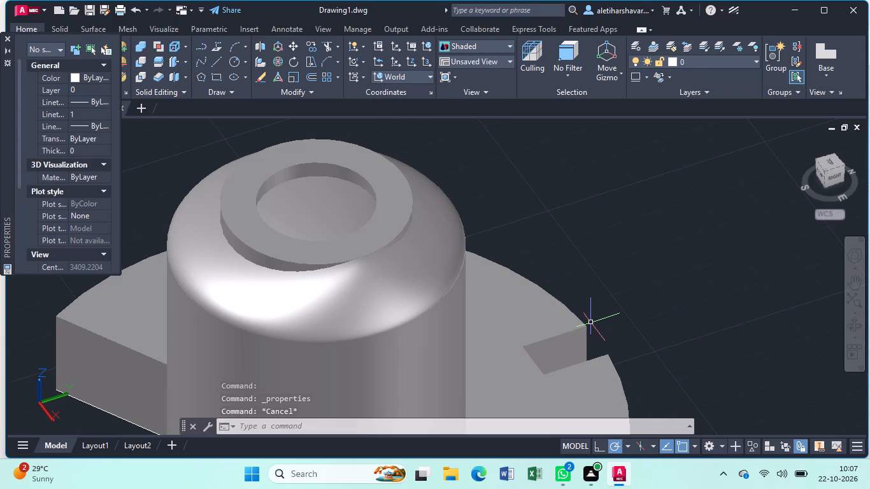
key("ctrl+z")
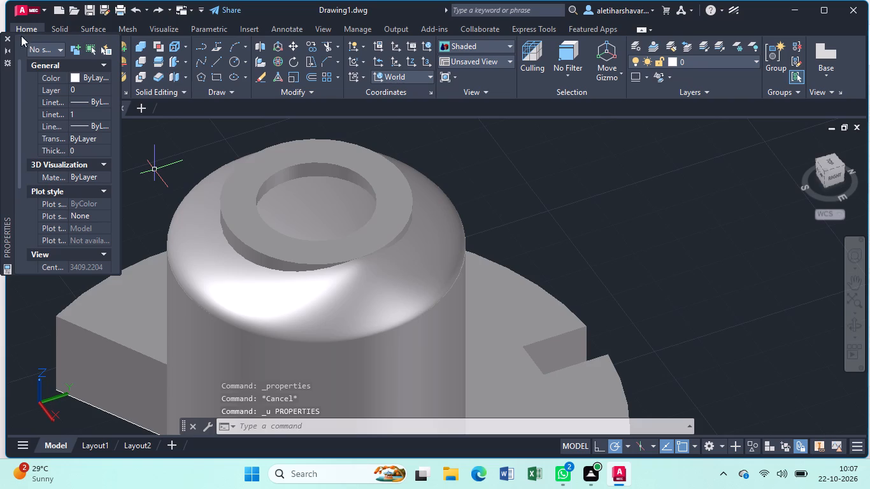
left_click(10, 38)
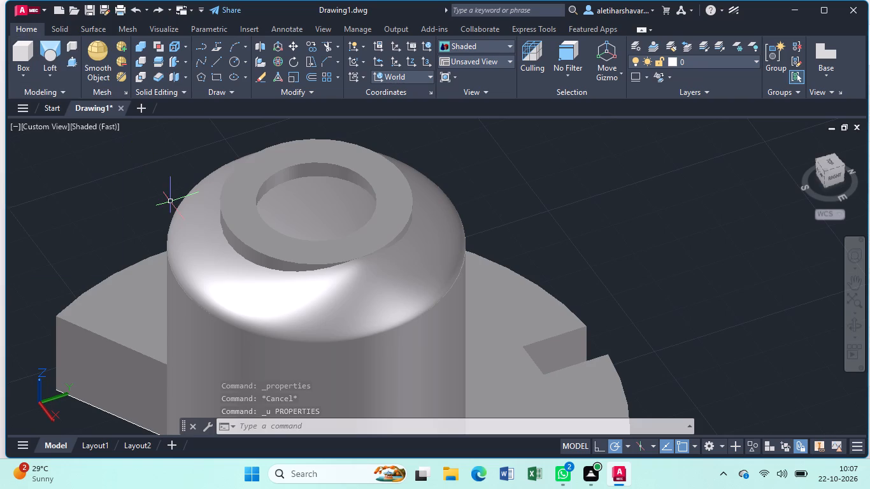
Undo the solid loft at the top of the outer boss.
key("ctrl+z")
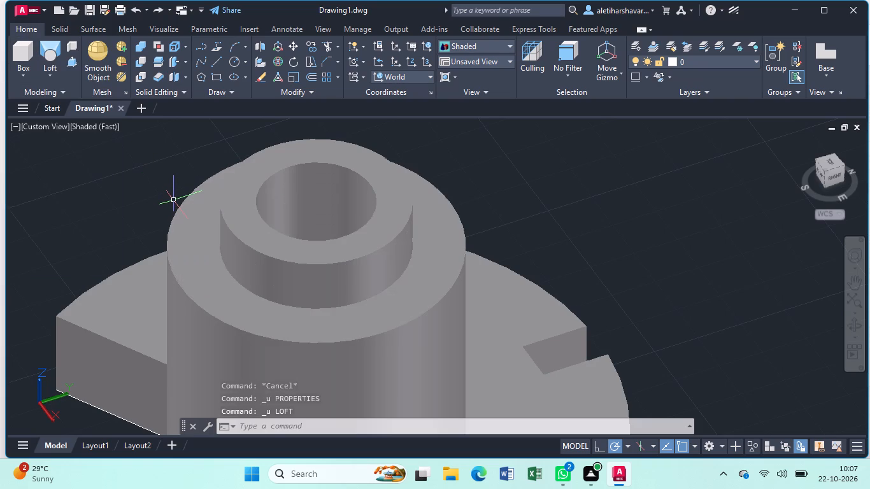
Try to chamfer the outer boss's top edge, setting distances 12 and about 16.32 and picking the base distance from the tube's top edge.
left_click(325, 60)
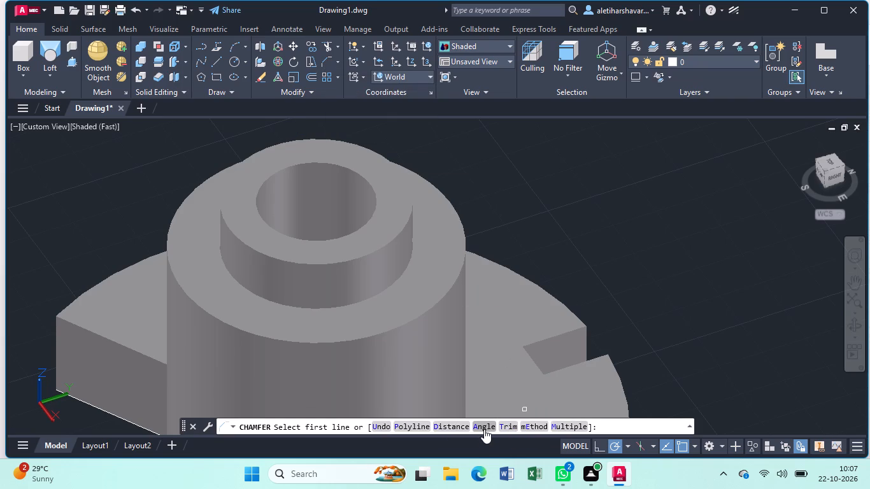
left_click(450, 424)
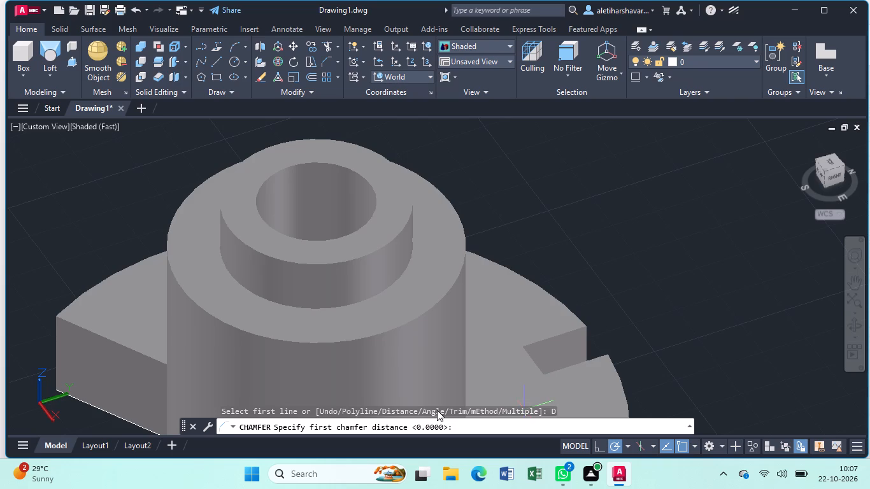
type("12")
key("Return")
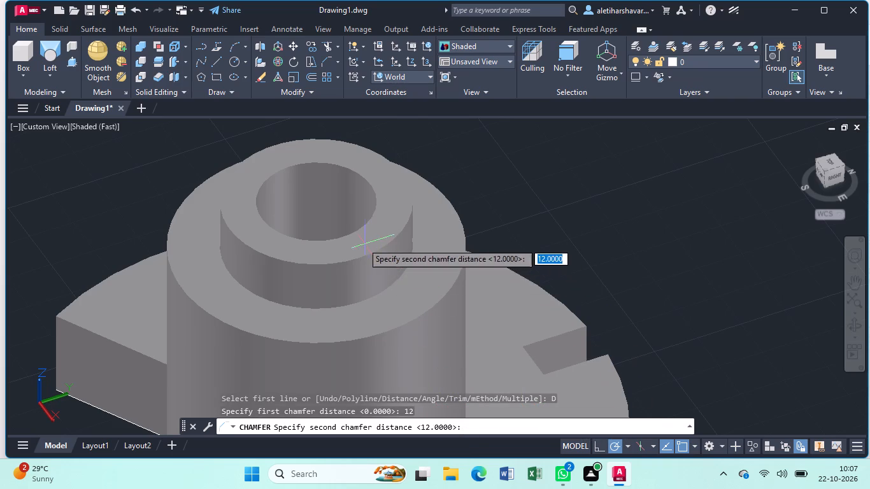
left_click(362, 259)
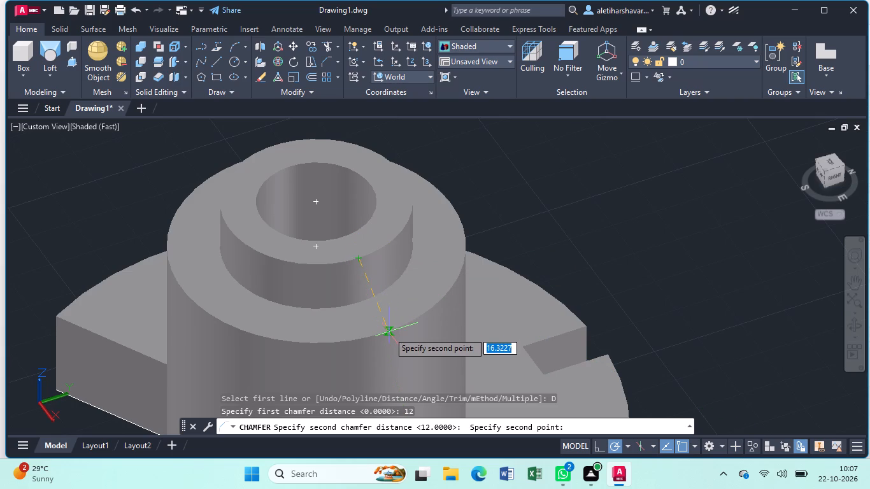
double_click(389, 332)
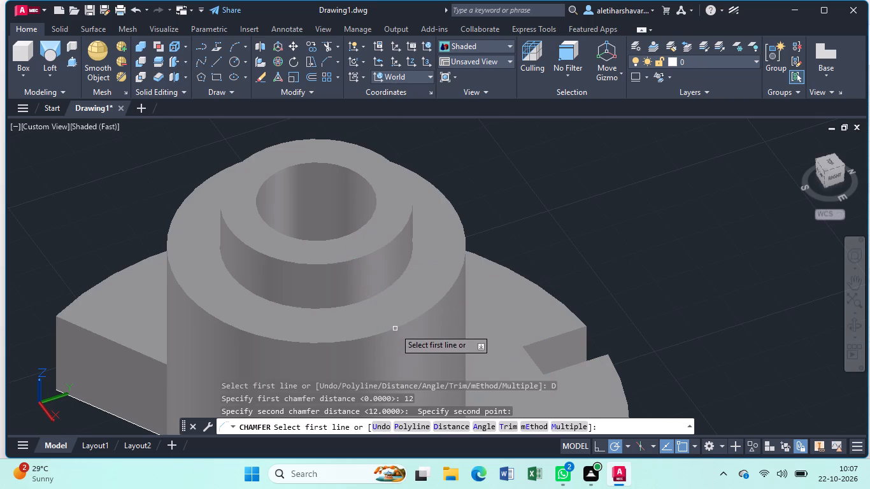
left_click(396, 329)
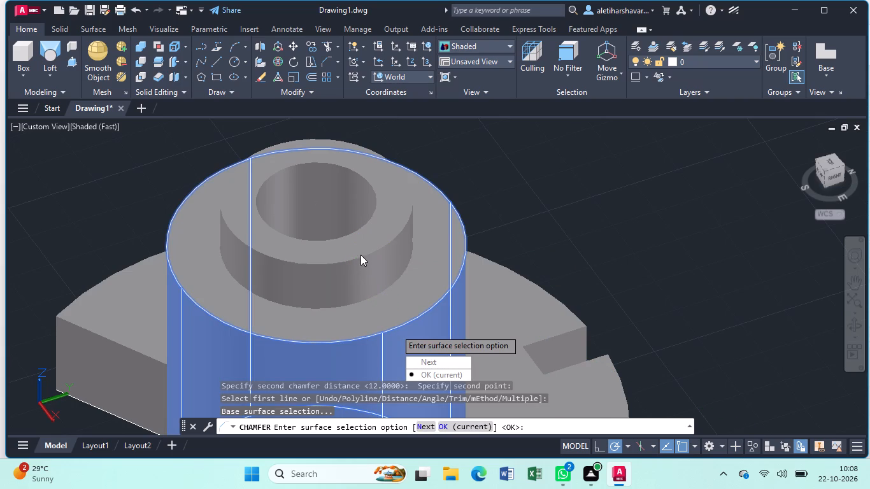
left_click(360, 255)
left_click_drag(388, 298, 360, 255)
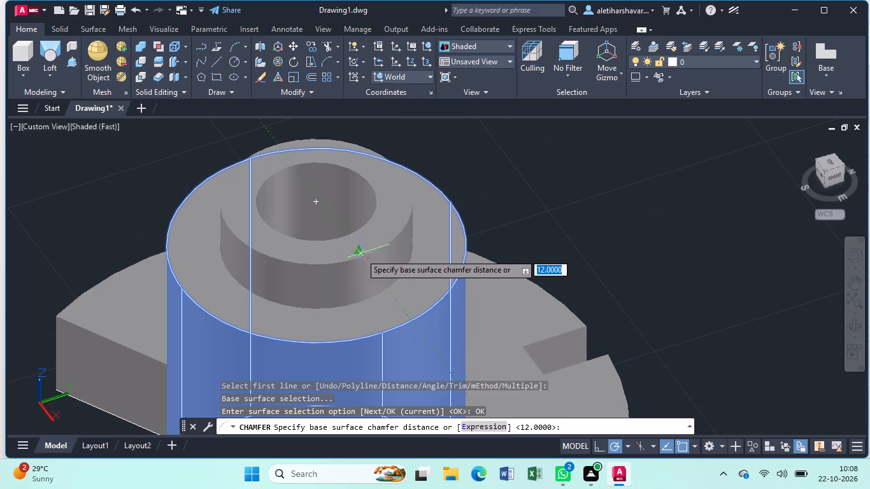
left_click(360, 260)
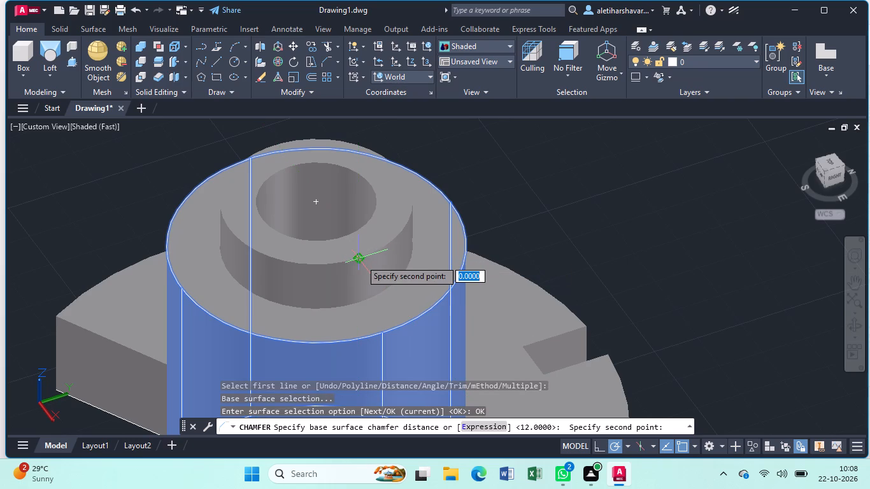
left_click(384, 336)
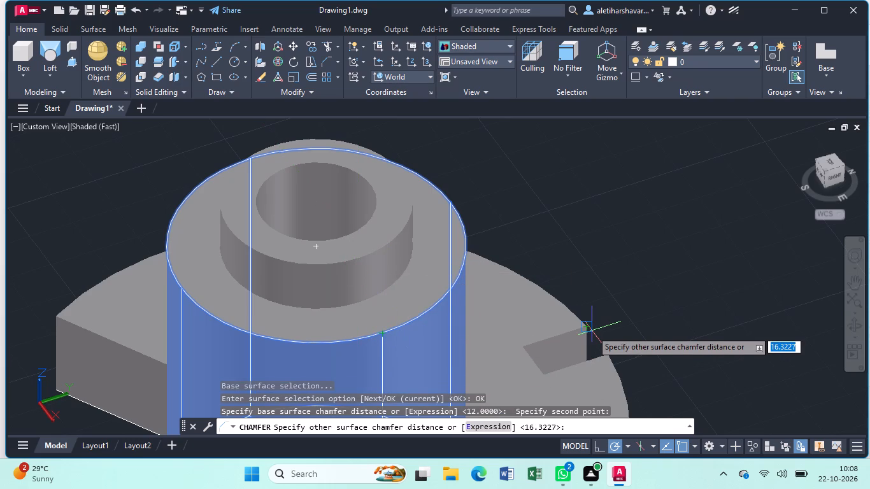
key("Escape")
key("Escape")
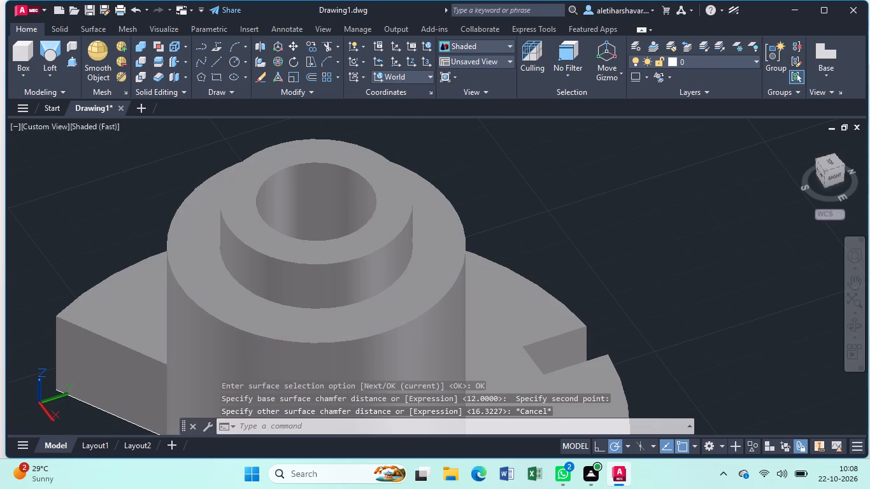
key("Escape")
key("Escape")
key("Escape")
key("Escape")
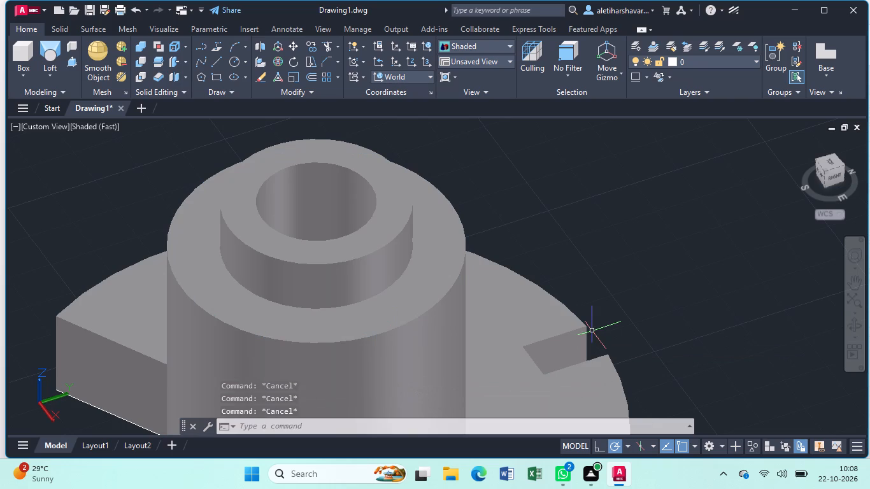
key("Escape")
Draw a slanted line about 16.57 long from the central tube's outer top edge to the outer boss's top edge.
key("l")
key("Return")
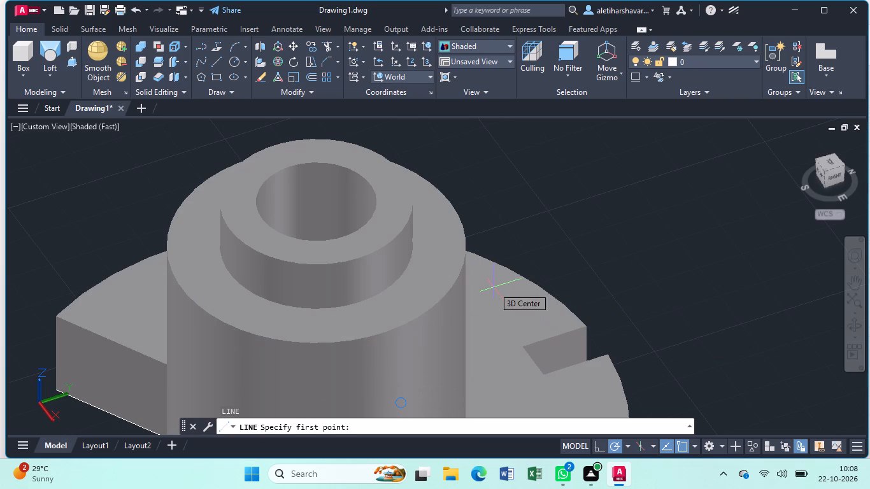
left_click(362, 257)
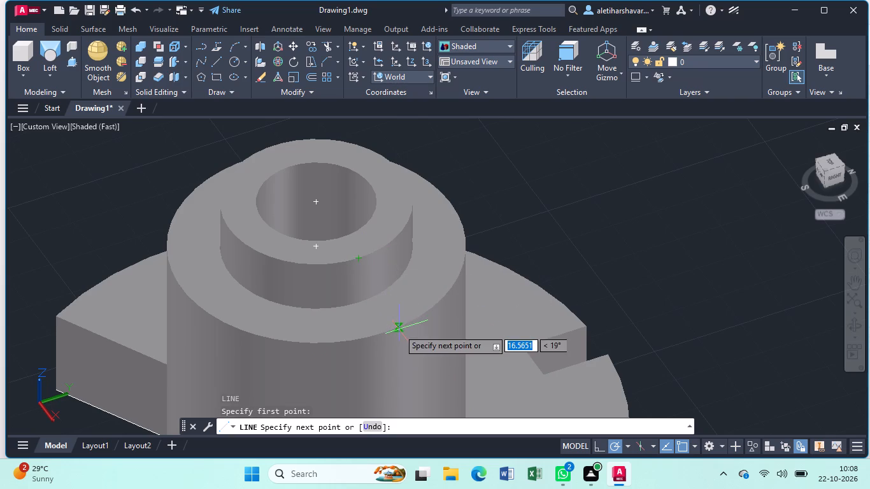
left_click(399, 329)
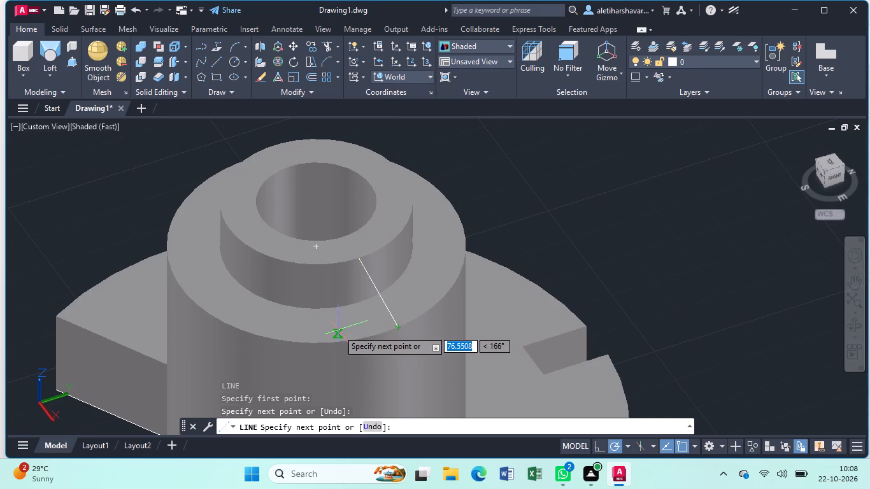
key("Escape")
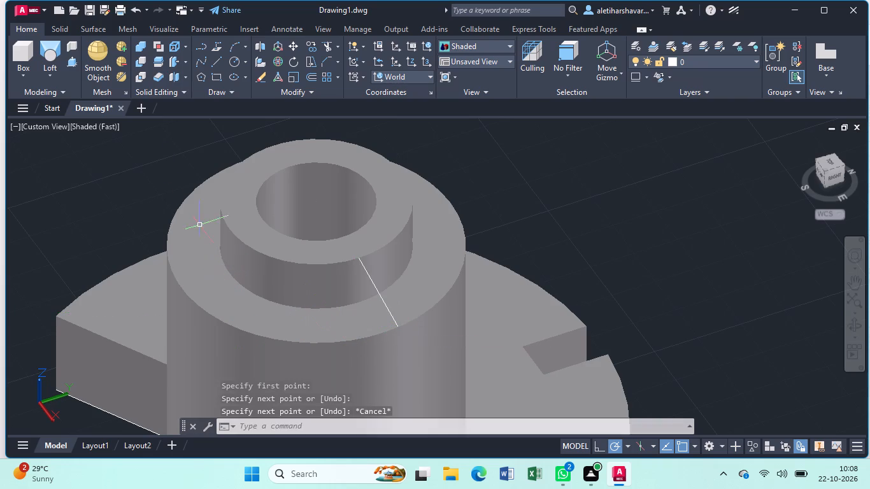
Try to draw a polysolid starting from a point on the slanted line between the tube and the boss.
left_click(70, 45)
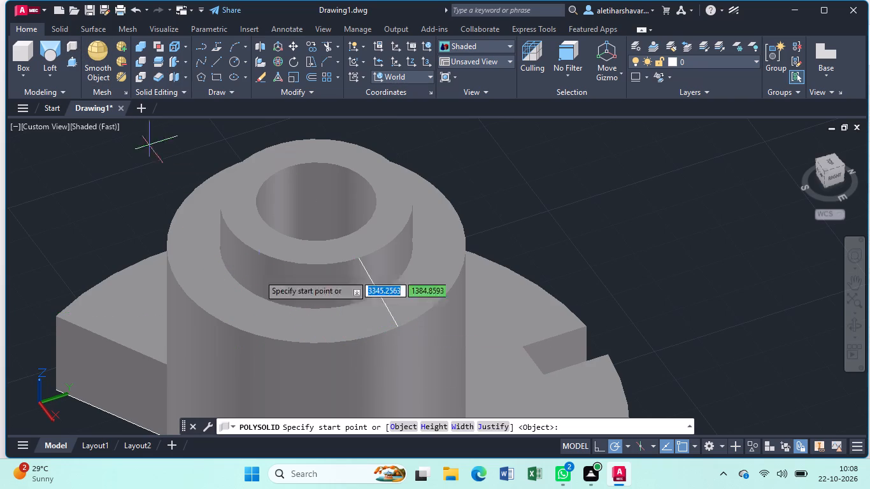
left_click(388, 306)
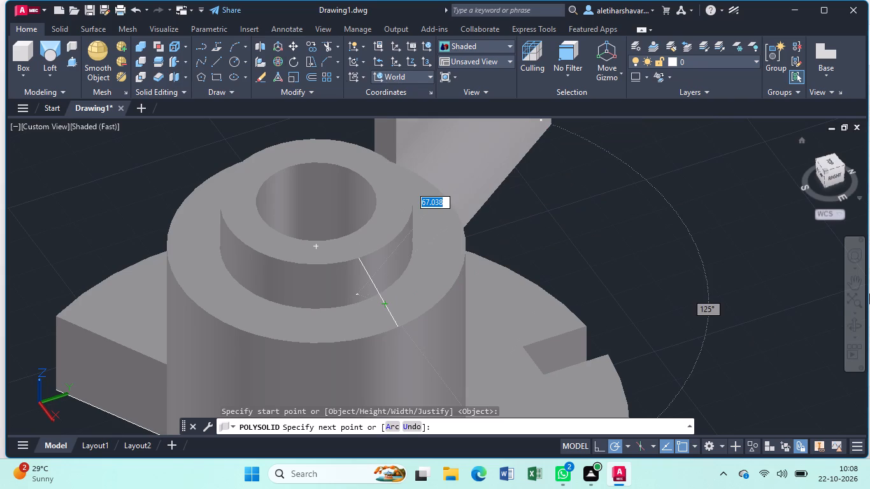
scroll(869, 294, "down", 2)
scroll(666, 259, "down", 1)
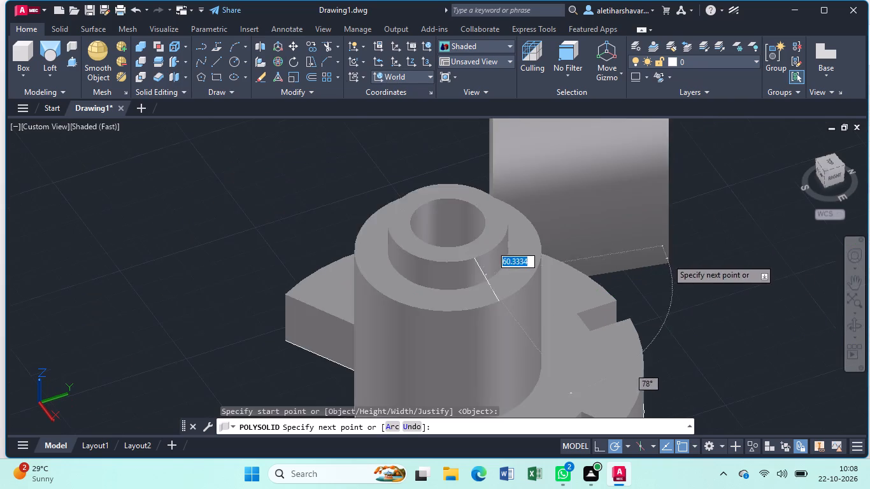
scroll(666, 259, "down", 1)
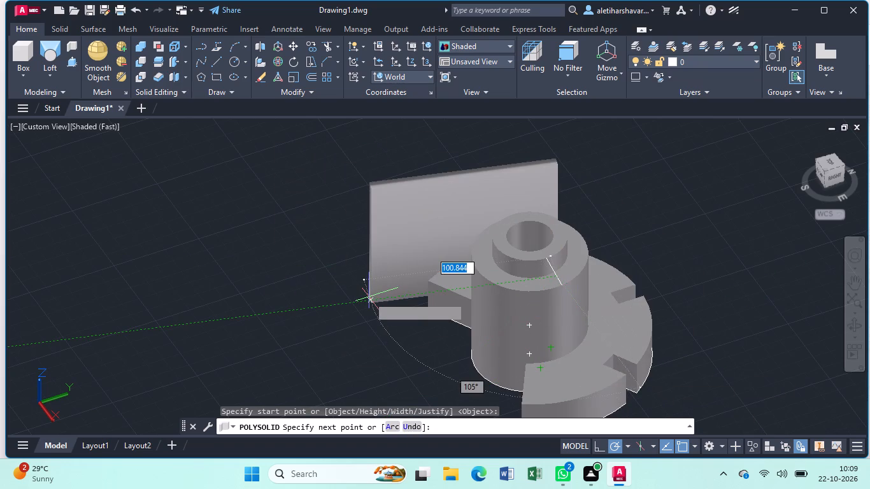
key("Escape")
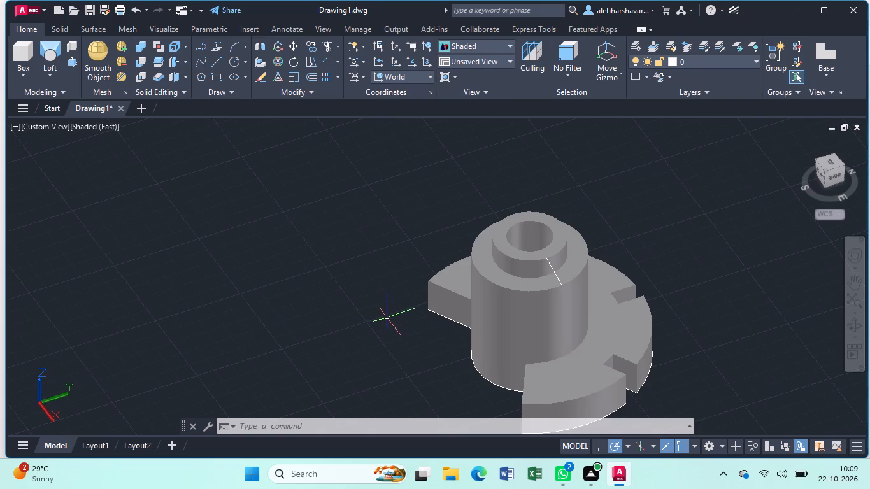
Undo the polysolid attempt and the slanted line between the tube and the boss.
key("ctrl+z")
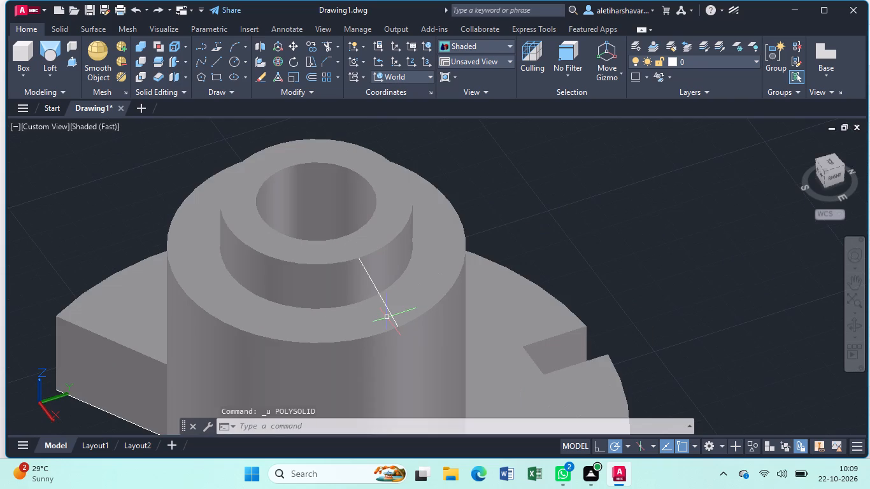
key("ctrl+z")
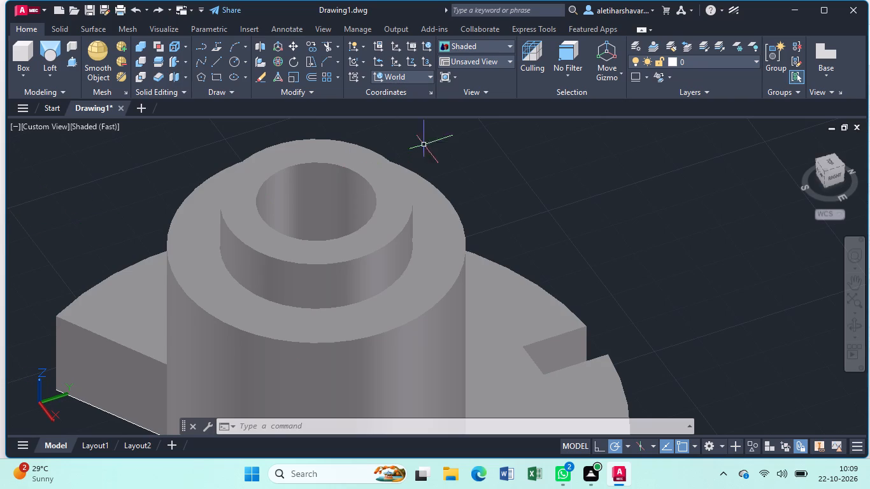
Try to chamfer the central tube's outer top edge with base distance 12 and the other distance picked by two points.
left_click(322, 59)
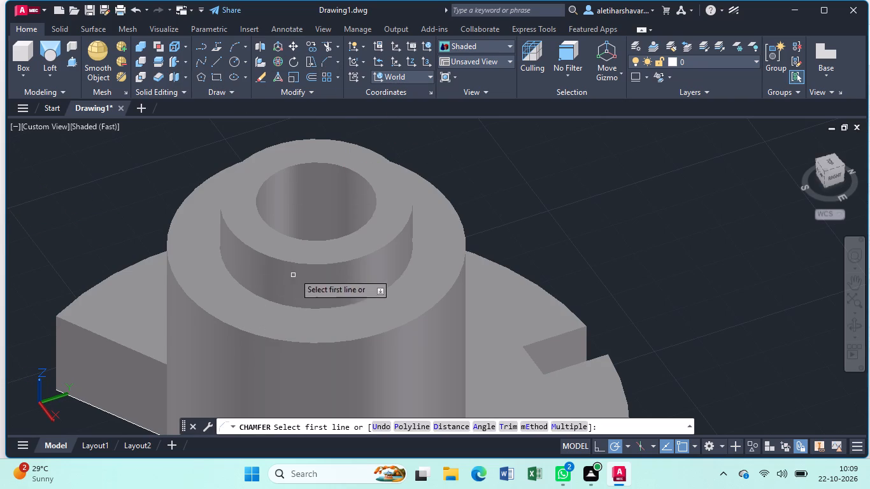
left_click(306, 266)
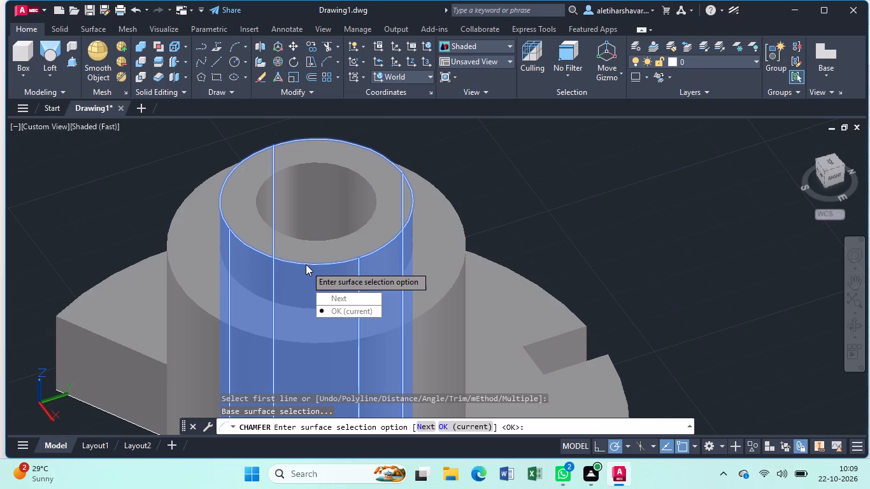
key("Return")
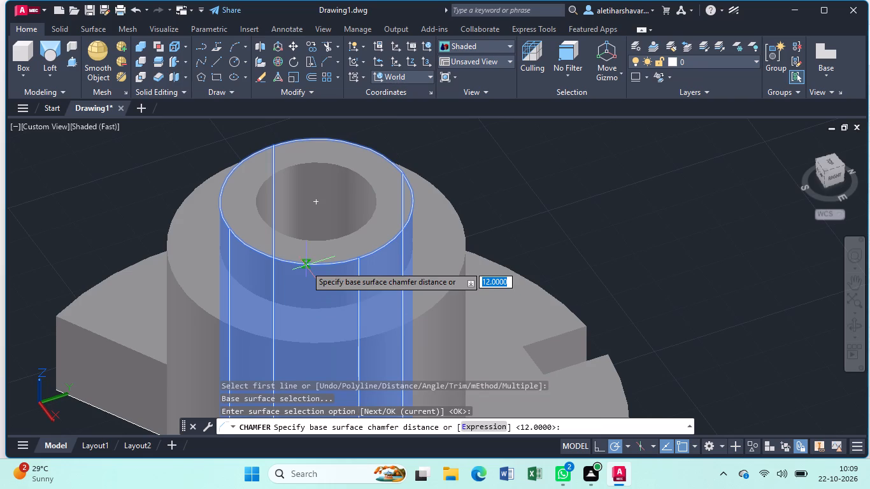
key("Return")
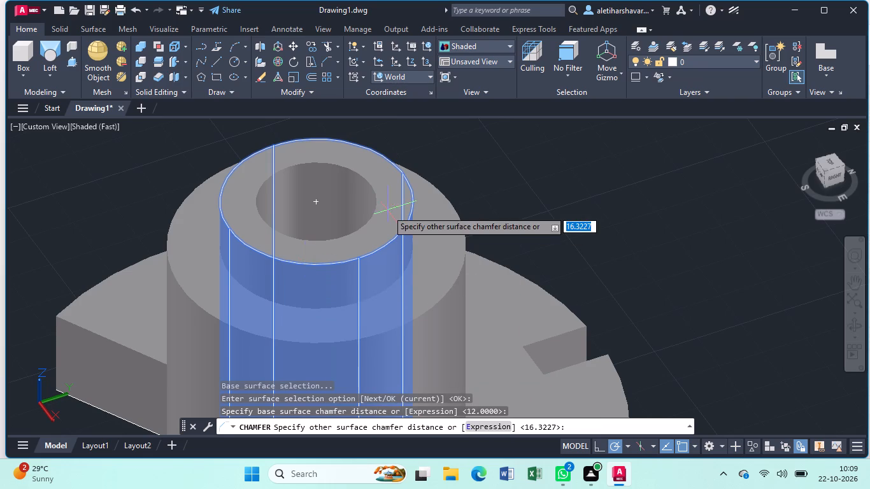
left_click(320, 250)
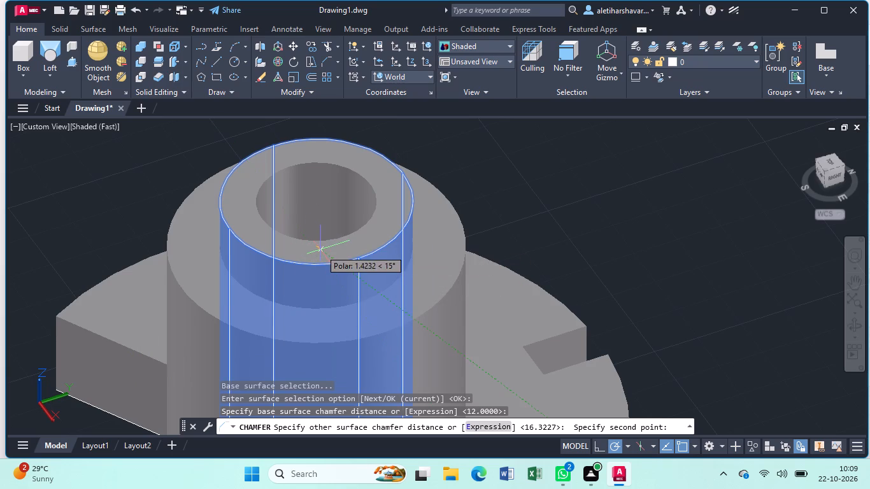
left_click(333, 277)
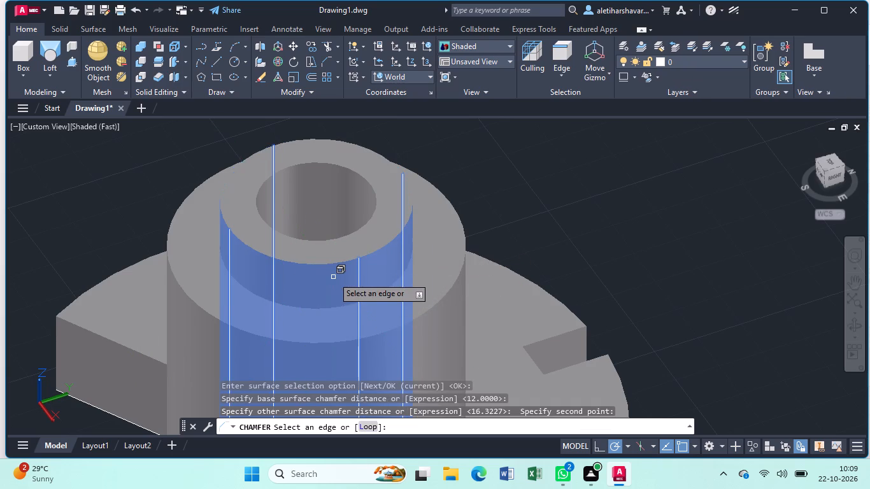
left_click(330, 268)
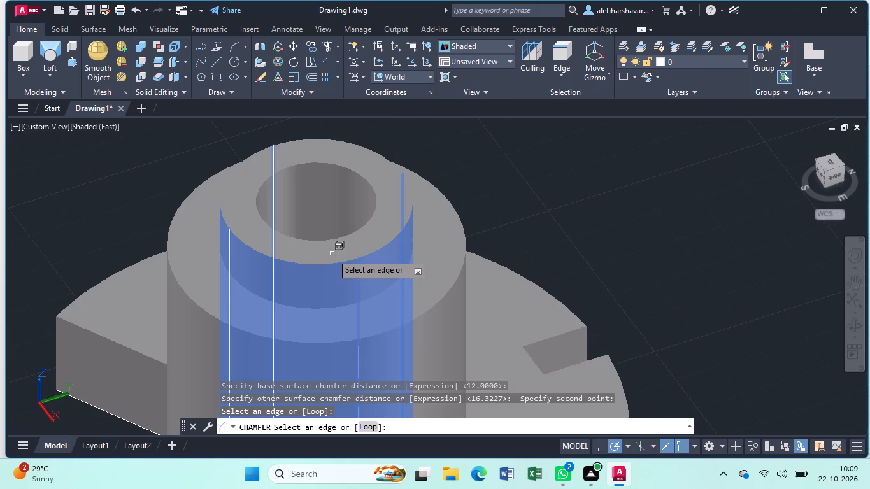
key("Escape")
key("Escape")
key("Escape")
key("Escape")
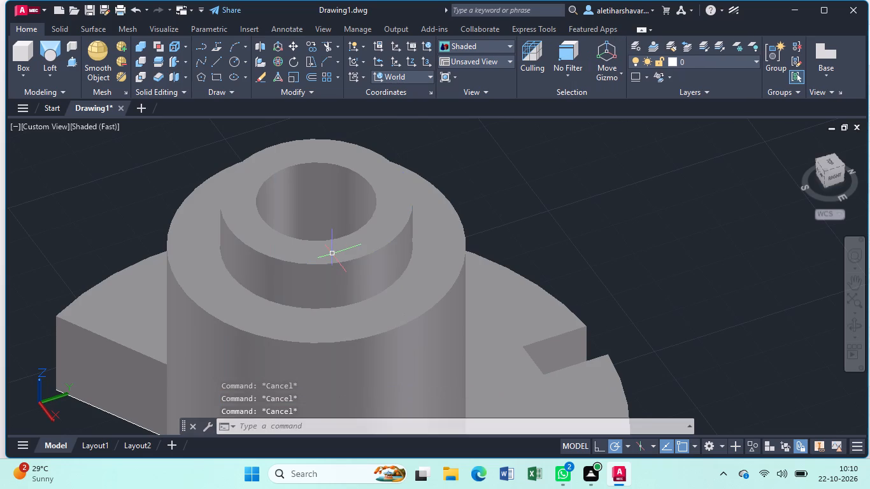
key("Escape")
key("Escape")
Switch the model's visual style to 2D Wireframe.
left_click(102, 128)
left_click(153, 158)
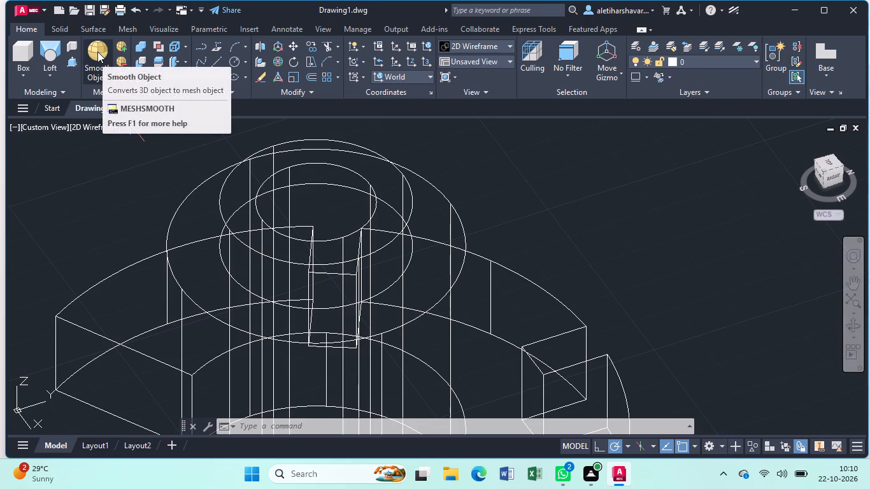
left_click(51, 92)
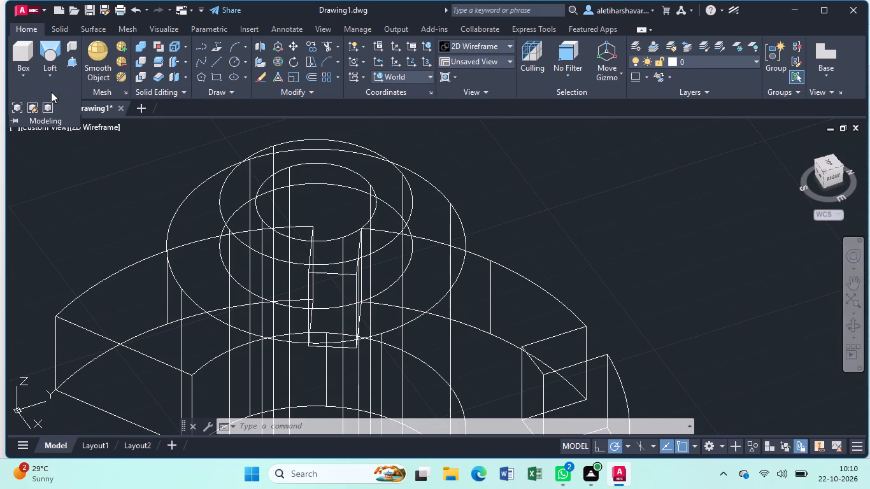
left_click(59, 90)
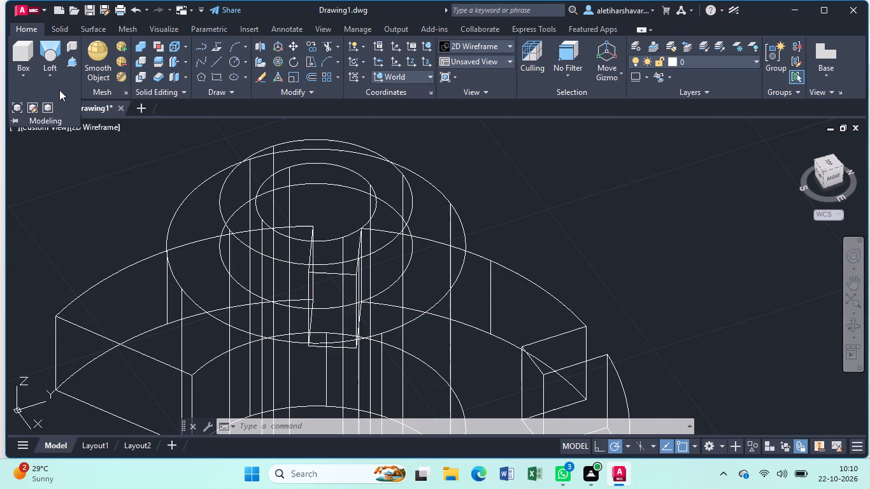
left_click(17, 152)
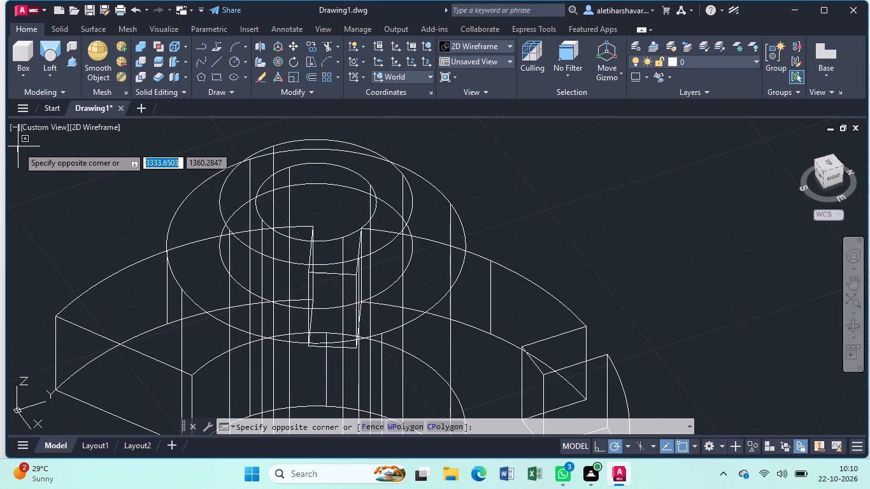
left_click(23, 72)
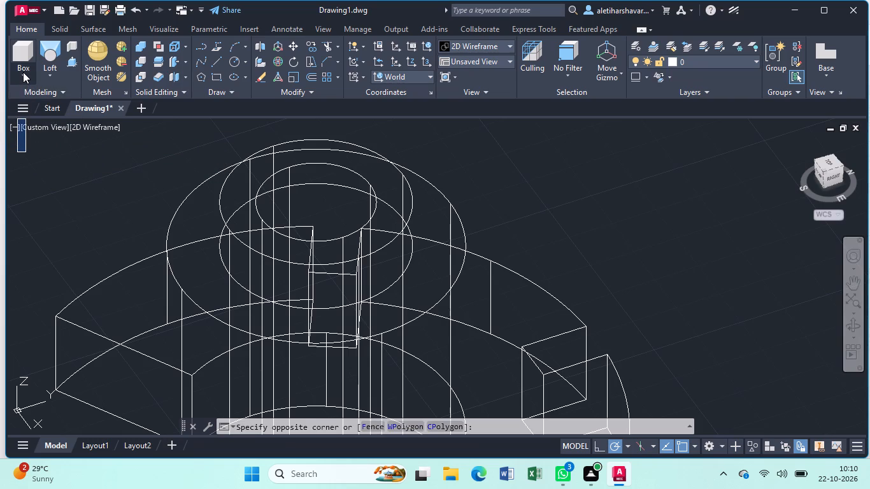
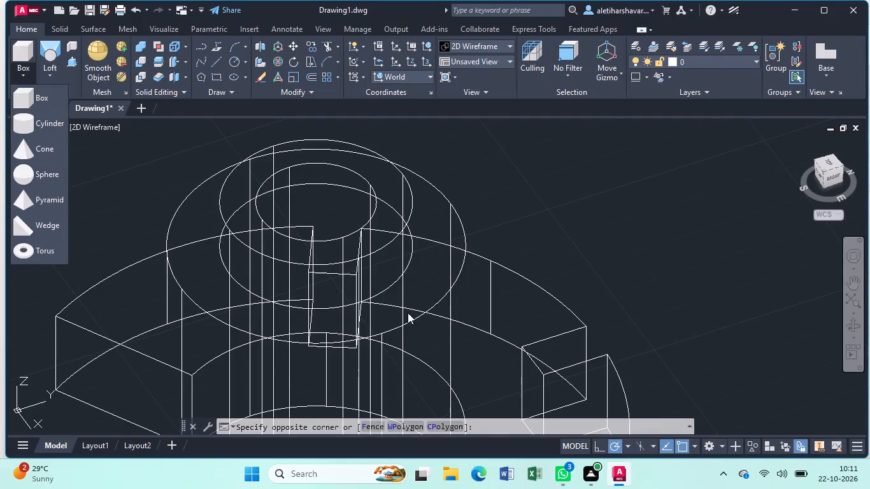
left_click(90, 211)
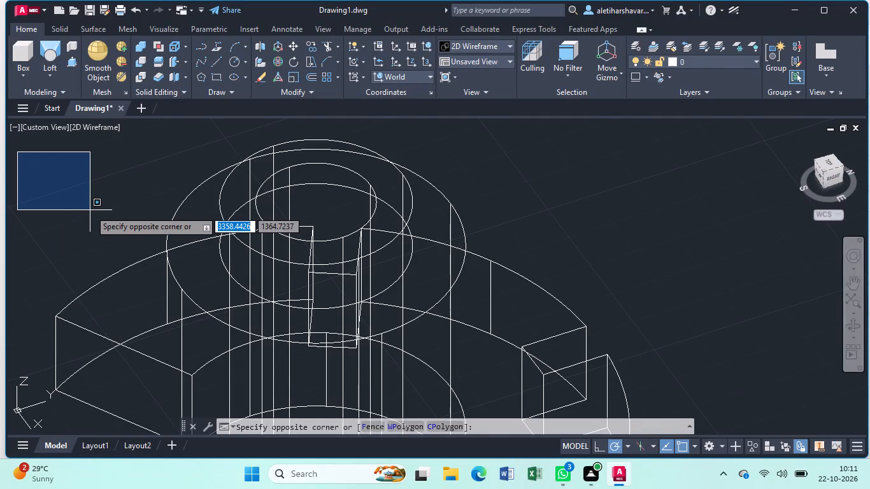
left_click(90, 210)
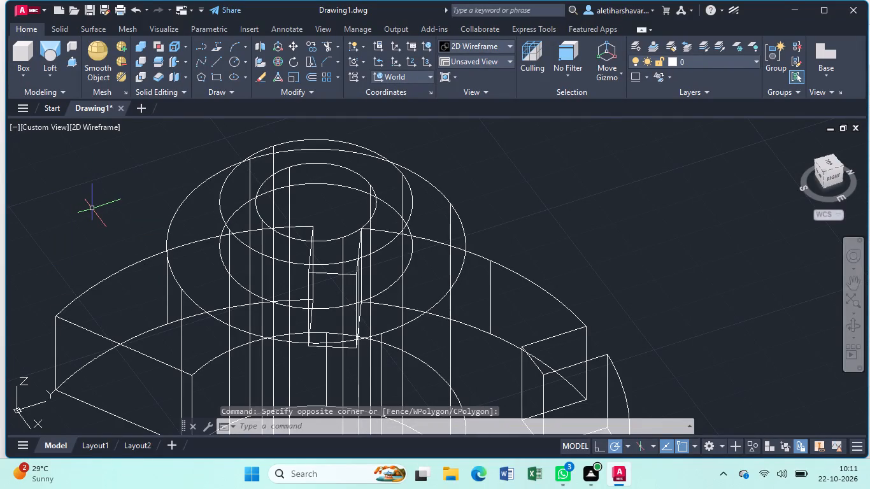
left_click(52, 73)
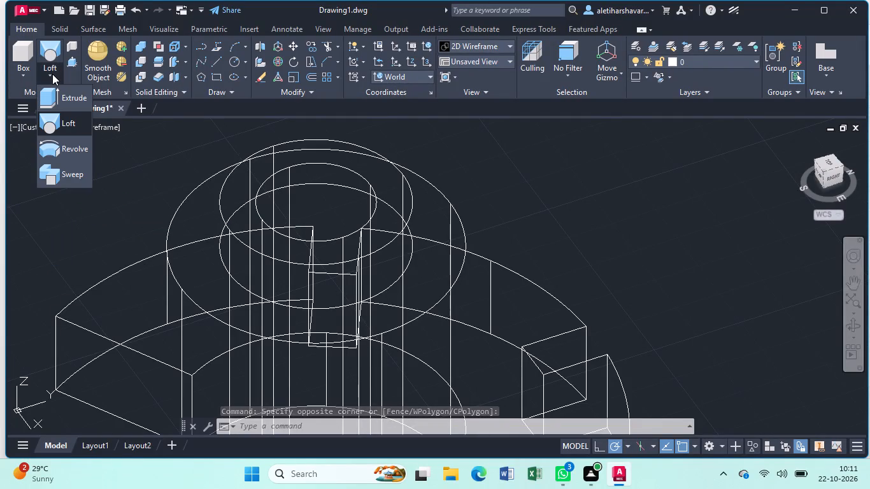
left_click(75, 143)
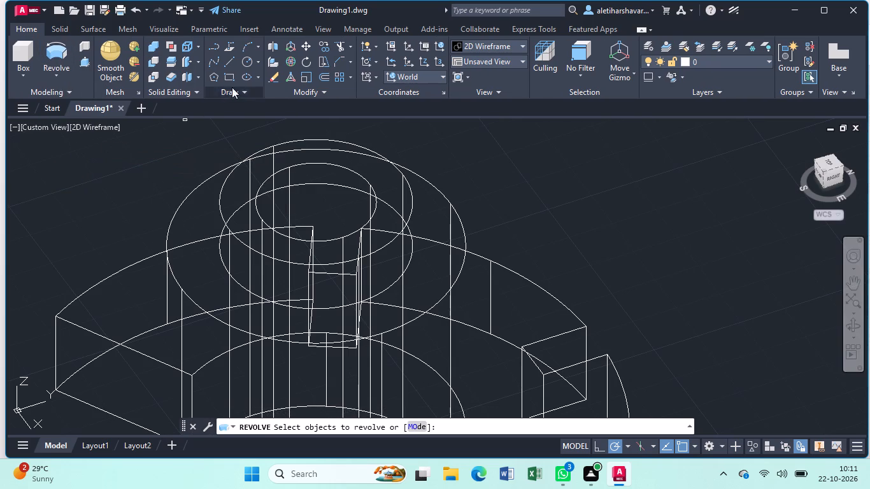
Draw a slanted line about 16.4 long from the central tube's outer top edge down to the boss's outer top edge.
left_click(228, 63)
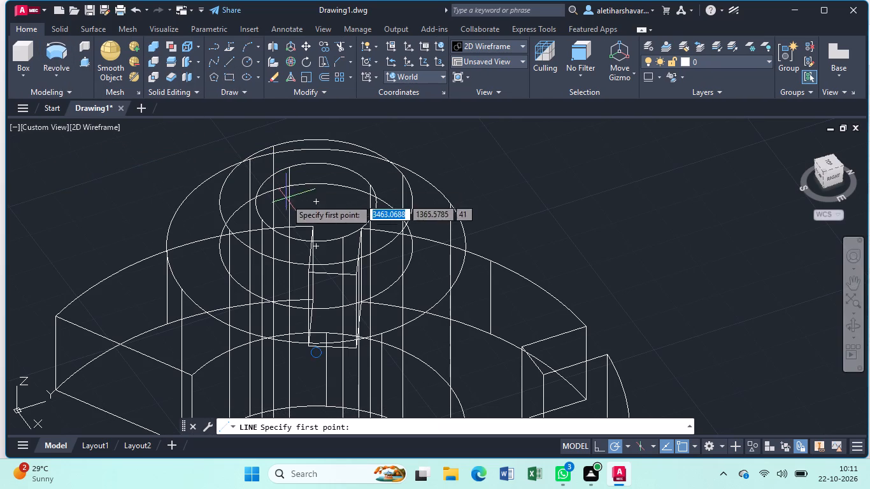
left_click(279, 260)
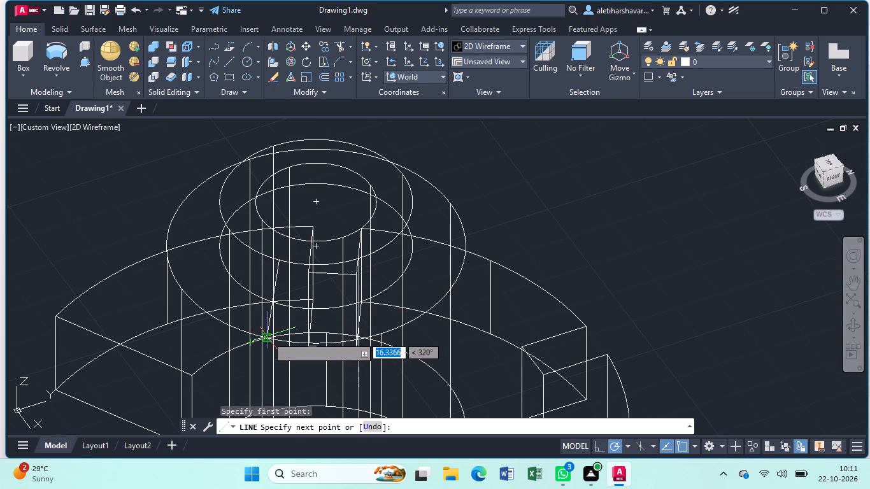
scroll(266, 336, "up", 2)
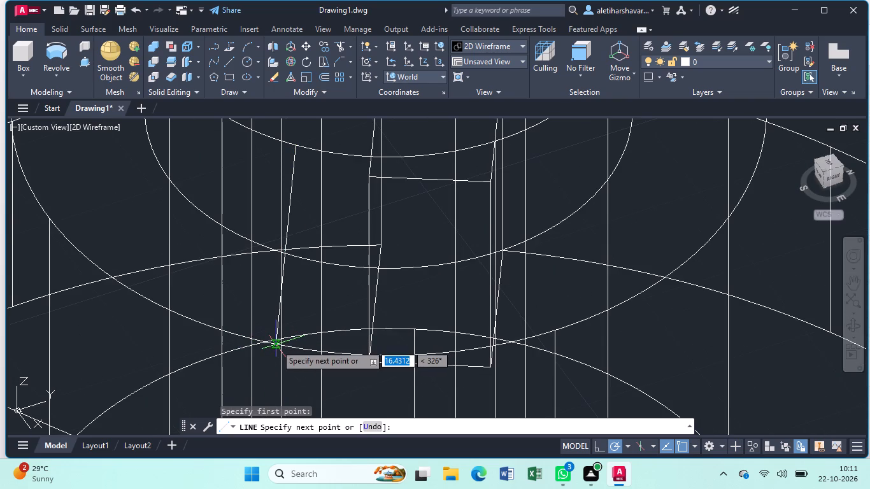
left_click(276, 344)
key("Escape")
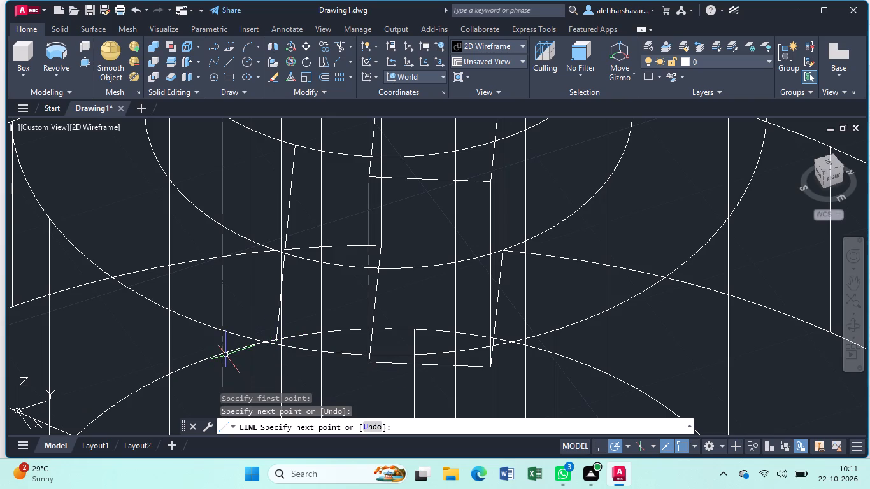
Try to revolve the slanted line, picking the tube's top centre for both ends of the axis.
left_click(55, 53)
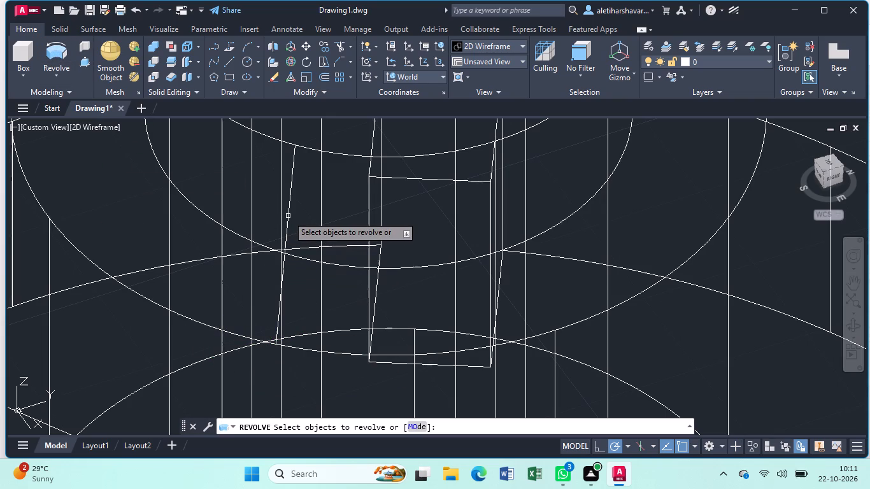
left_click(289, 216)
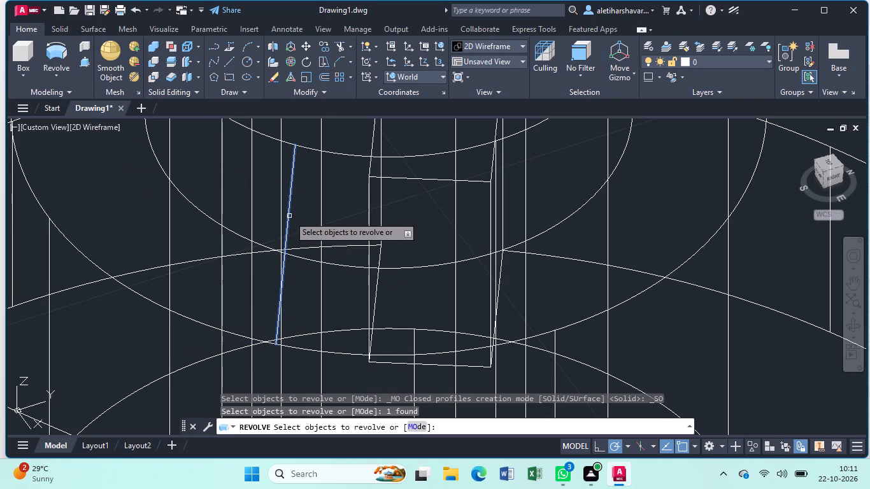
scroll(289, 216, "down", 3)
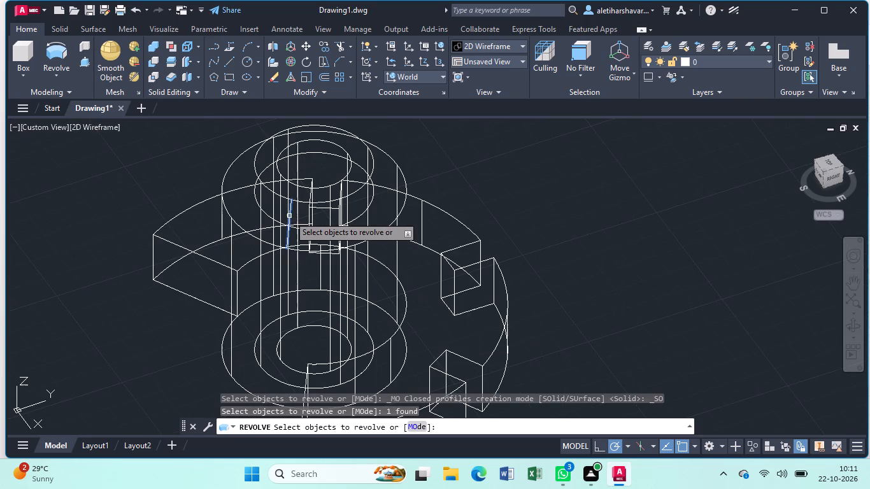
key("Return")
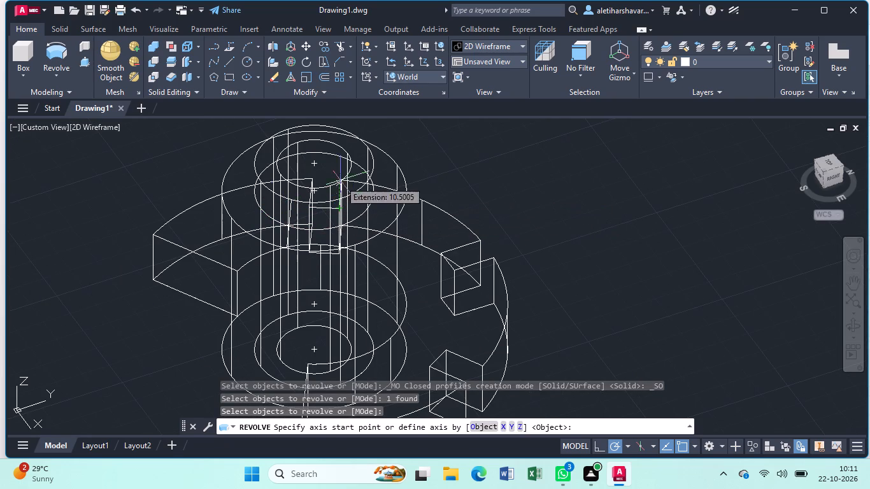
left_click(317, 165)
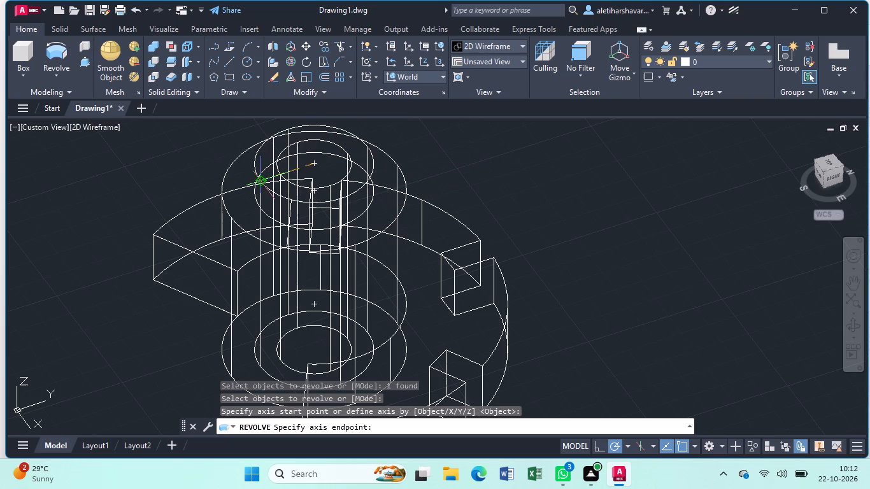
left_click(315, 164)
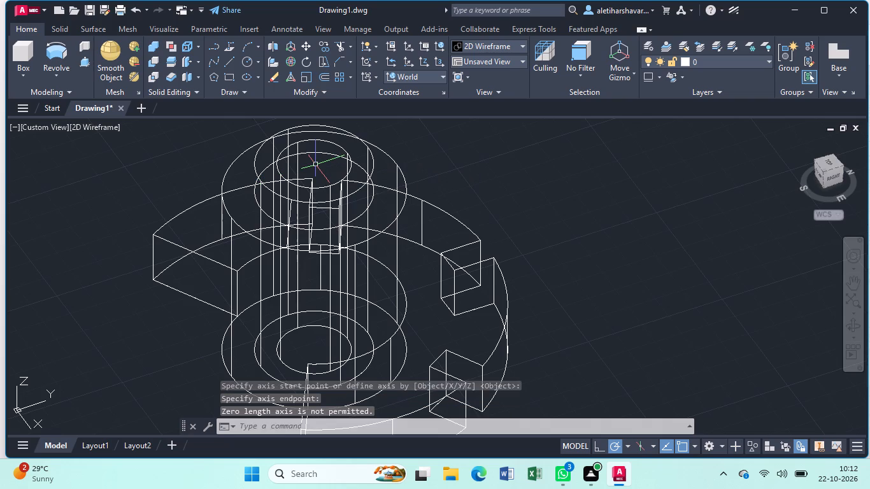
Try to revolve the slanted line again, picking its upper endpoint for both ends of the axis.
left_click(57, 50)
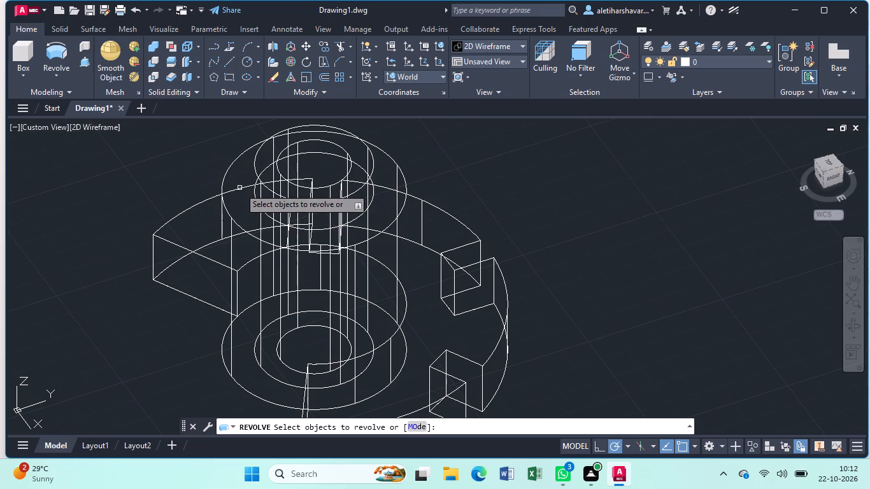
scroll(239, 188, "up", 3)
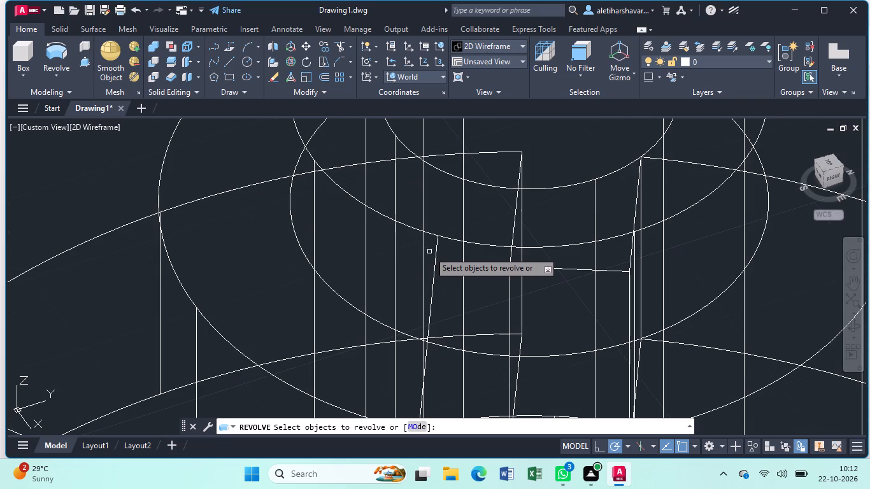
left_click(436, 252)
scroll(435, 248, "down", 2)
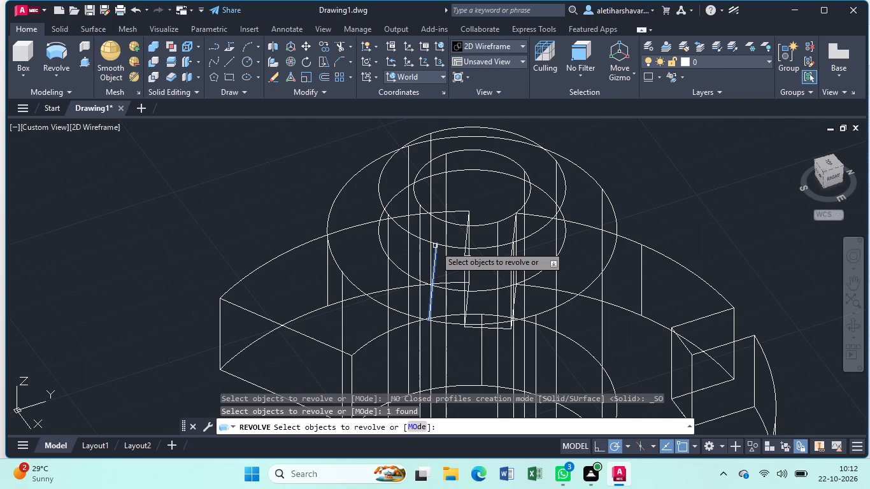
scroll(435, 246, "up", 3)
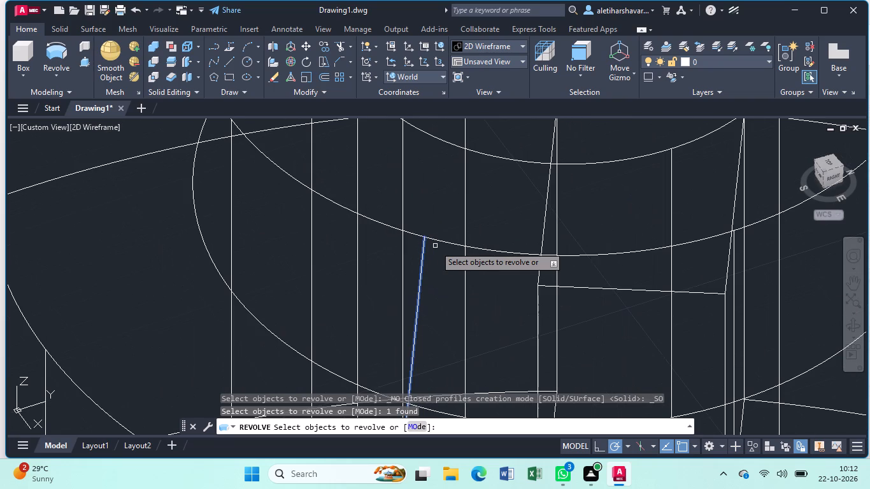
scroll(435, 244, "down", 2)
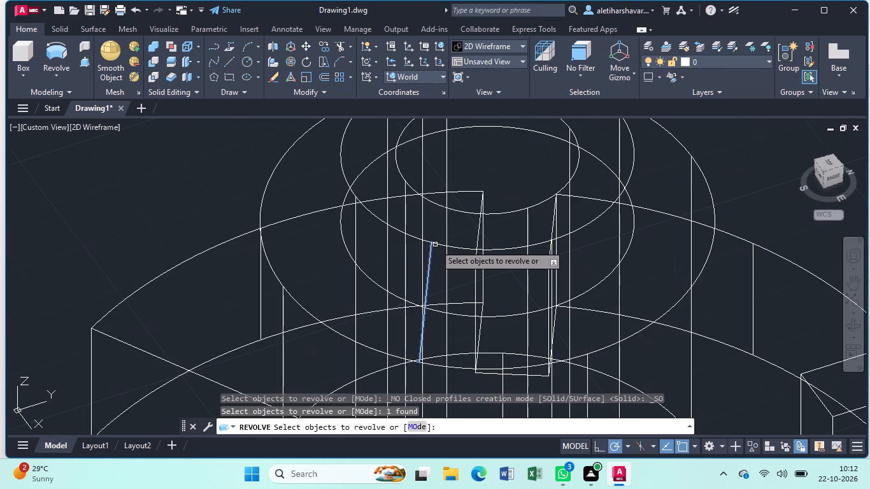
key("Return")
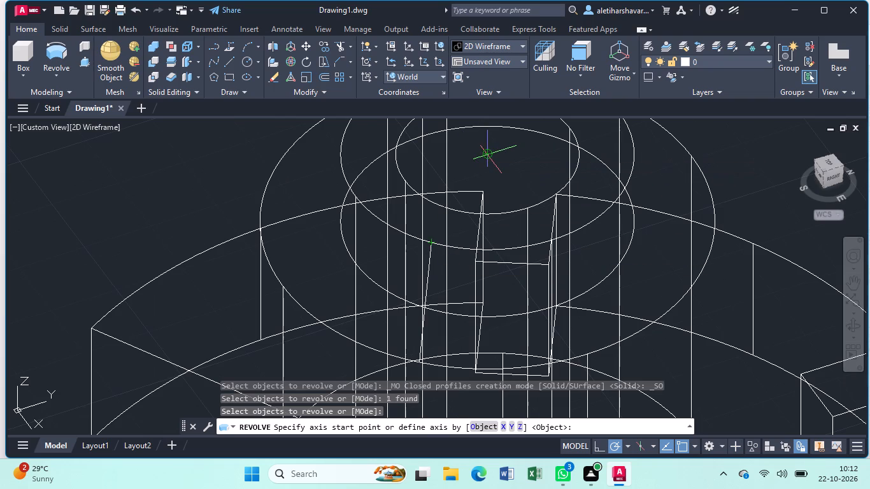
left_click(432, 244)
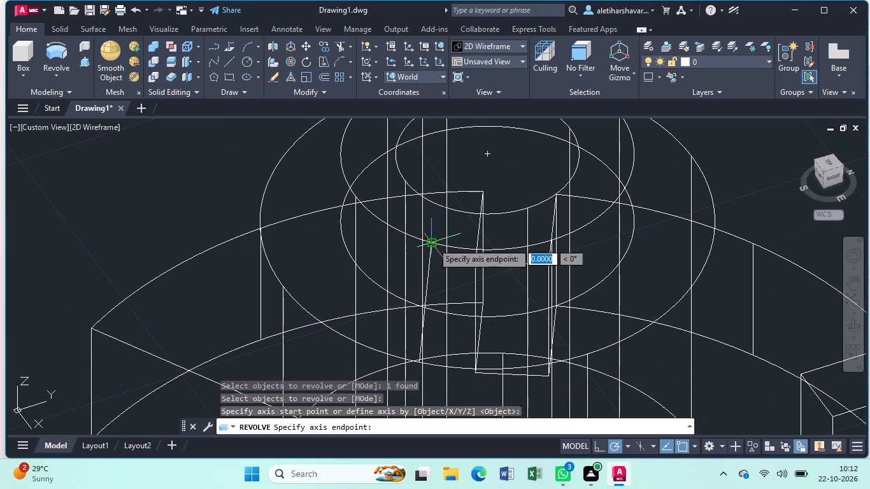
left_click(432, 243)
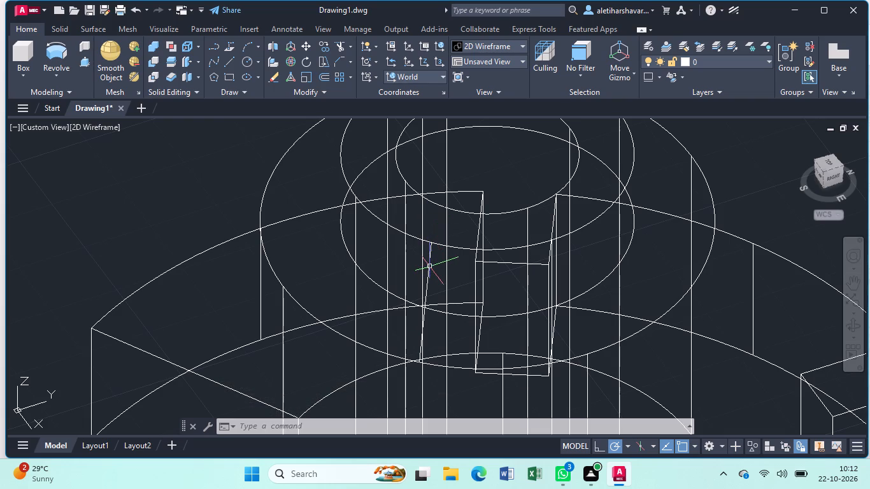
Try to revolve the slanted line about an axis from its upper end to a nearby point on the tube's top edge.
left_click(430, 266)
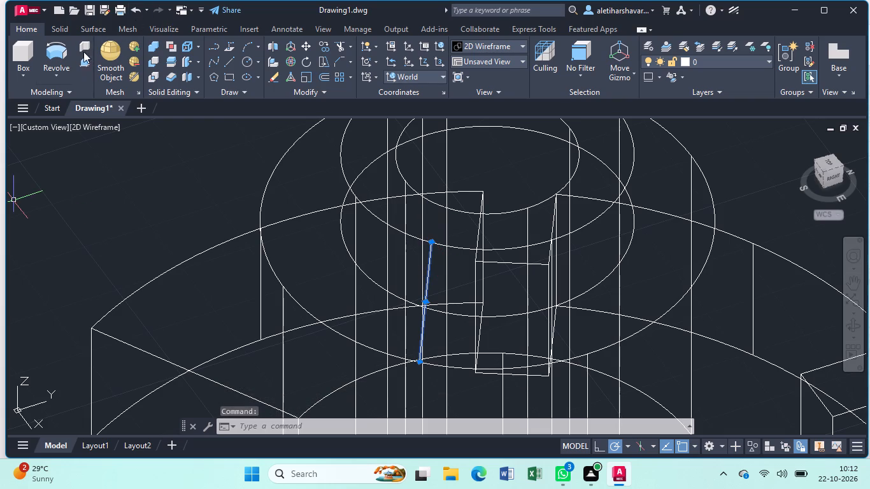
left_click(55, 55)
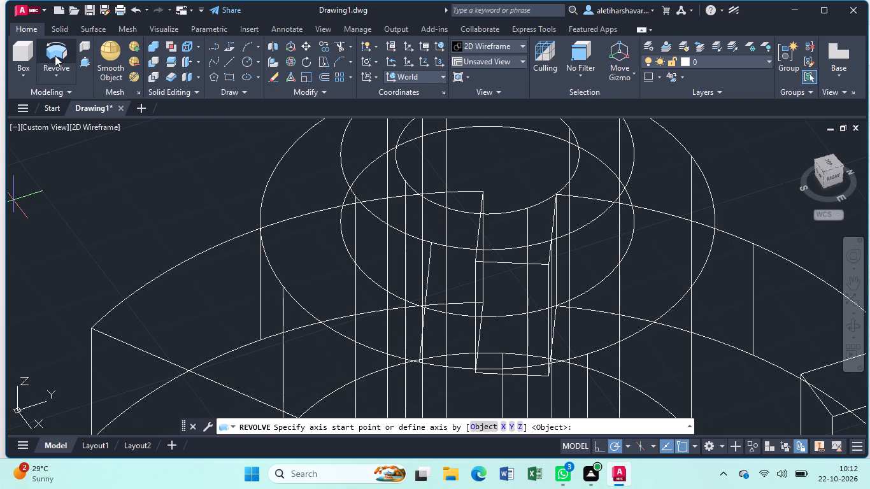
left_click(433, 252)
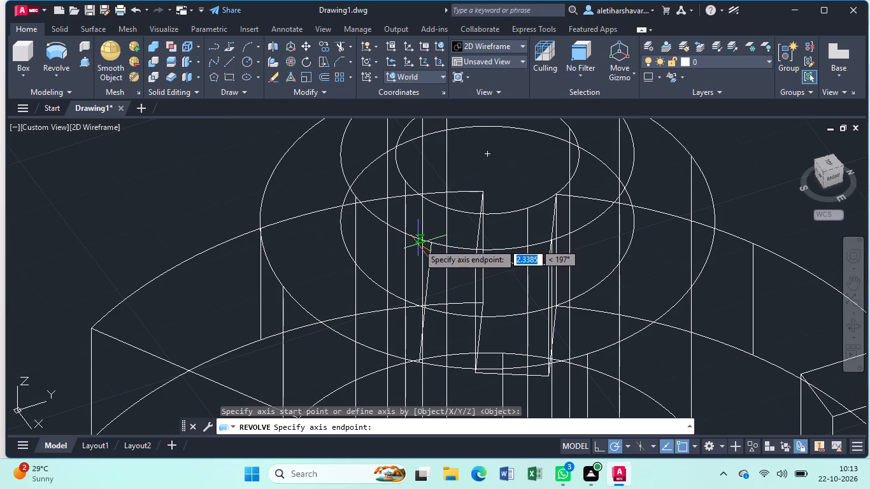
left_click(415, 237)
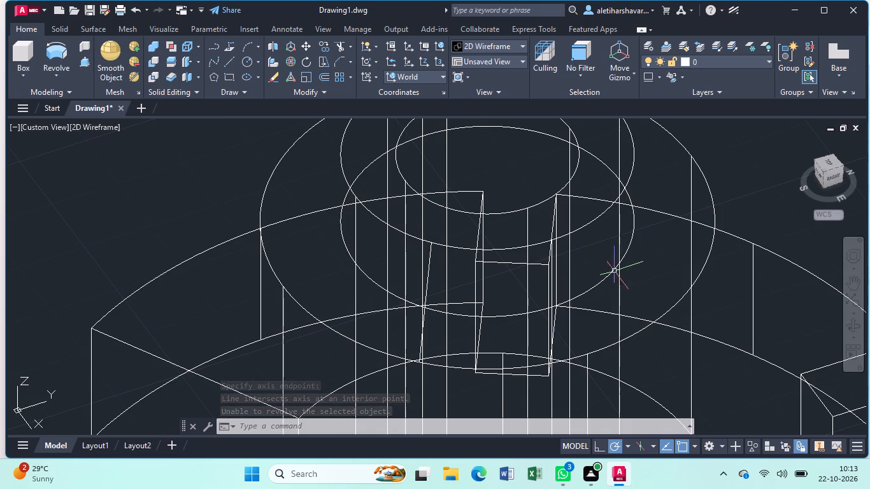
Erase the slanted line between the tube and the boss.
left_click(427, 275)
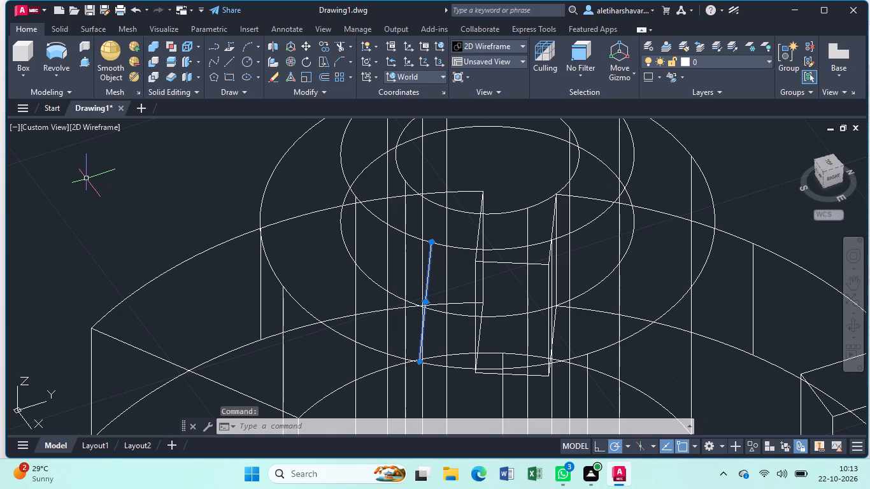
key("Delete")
Draw a short vertical line in the empty space well away from the slotted plate and boss.
scroll(189, 250, "down", 3)
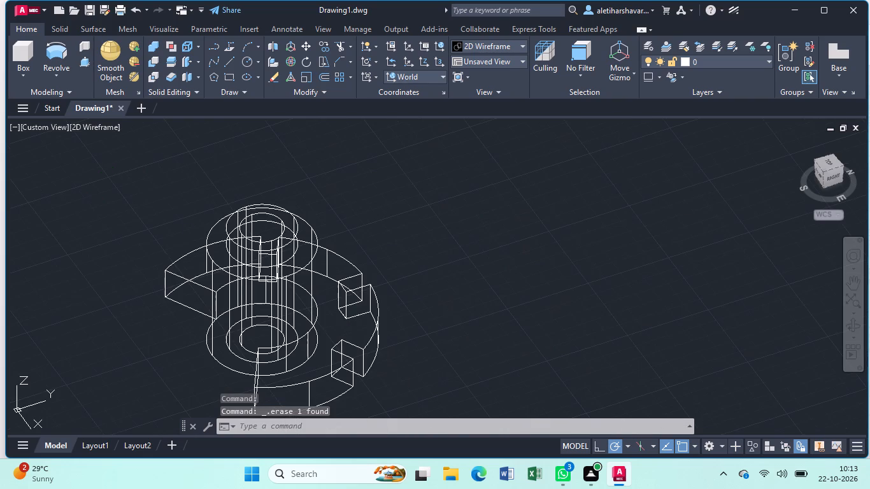
left_click(52, 54)
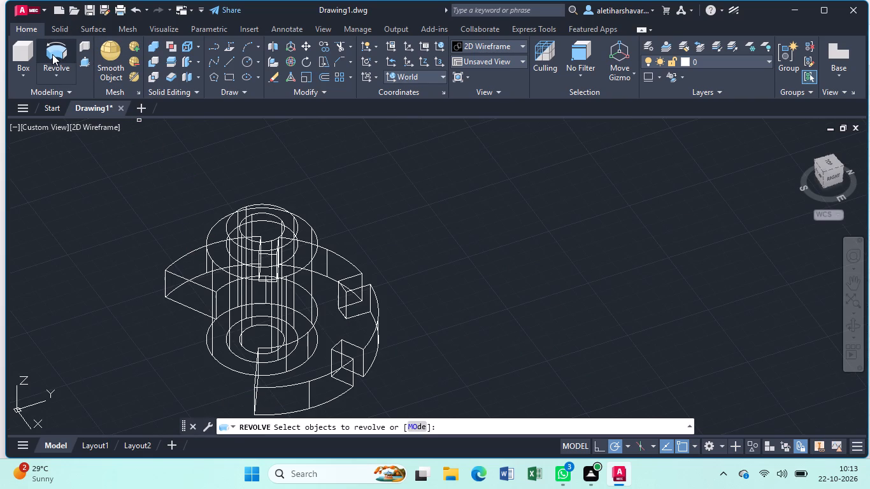
left_click(226, 58)
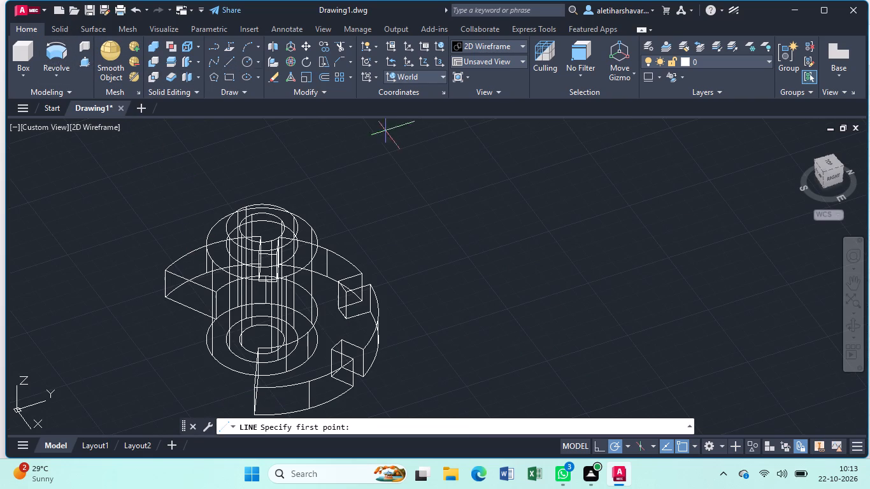
left_click(621, 259)
left_click(625, 297)
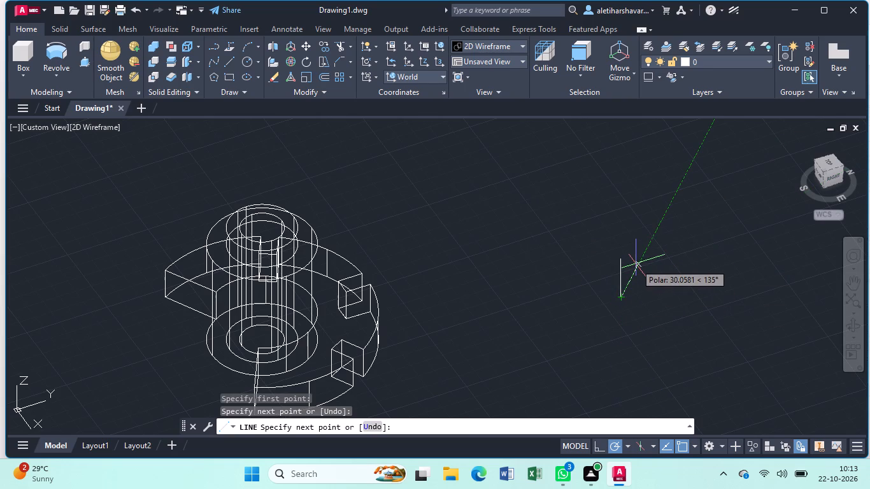
key("Escape")
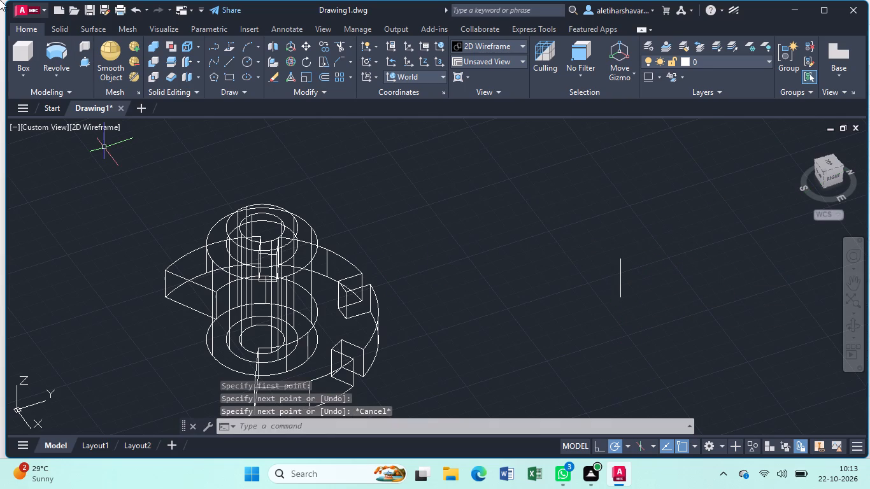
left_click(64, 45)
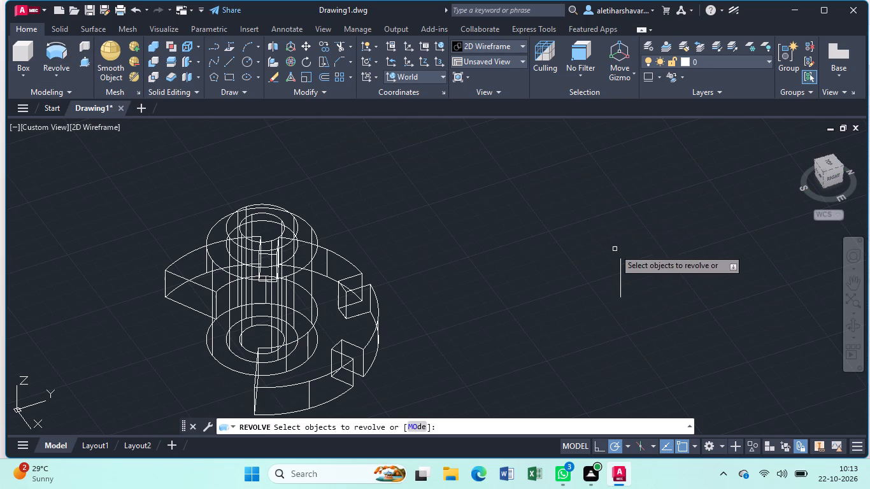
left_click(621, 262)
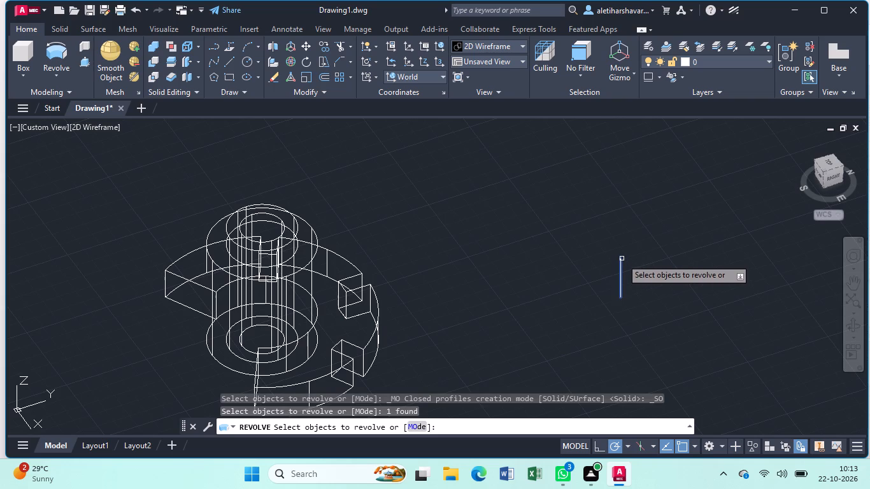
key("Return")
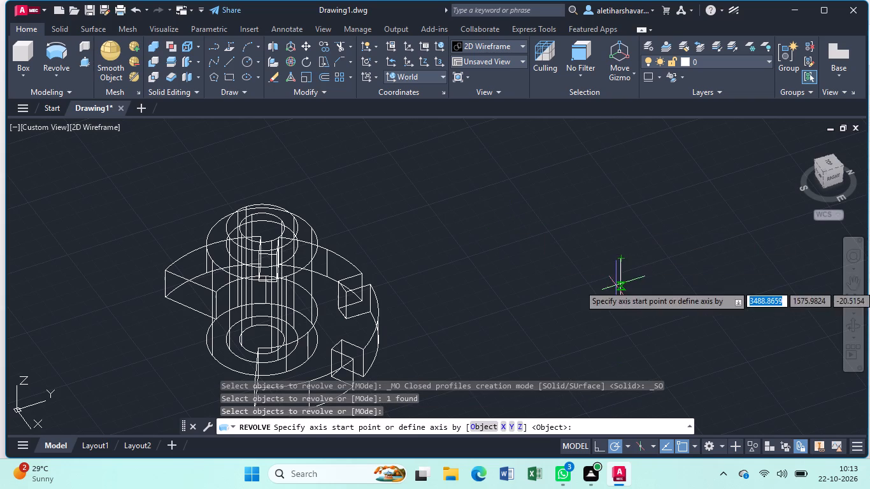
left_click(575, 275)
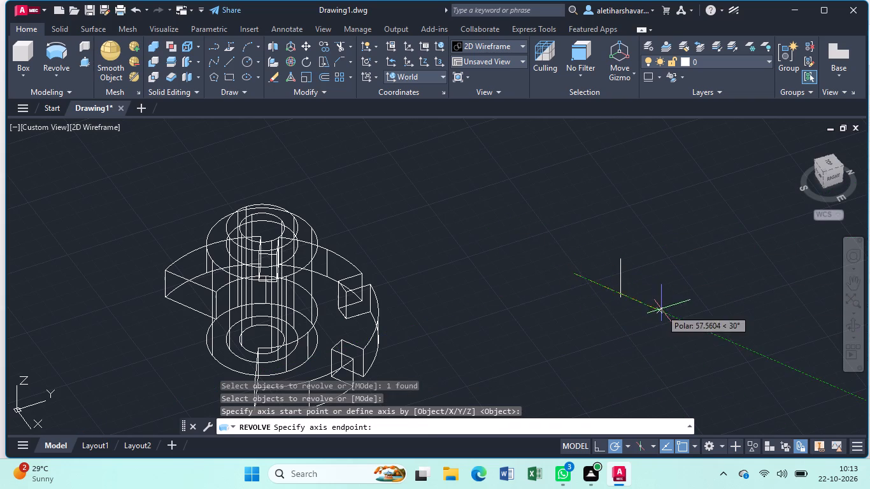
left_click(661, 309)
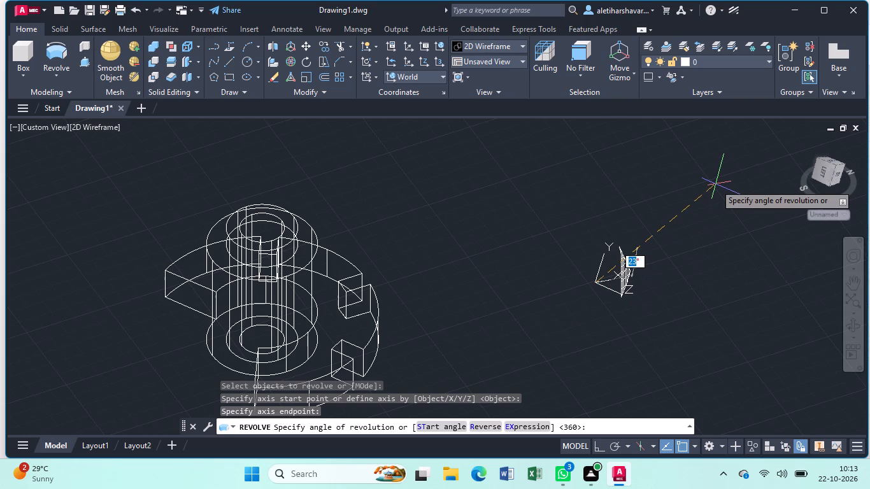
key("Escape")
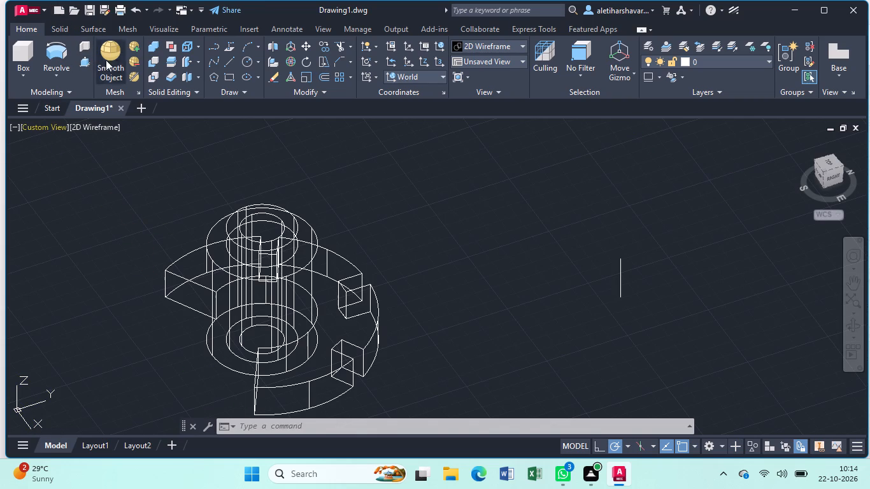
Change the viewport's visual style to Shaded.
left_click(96, 125)
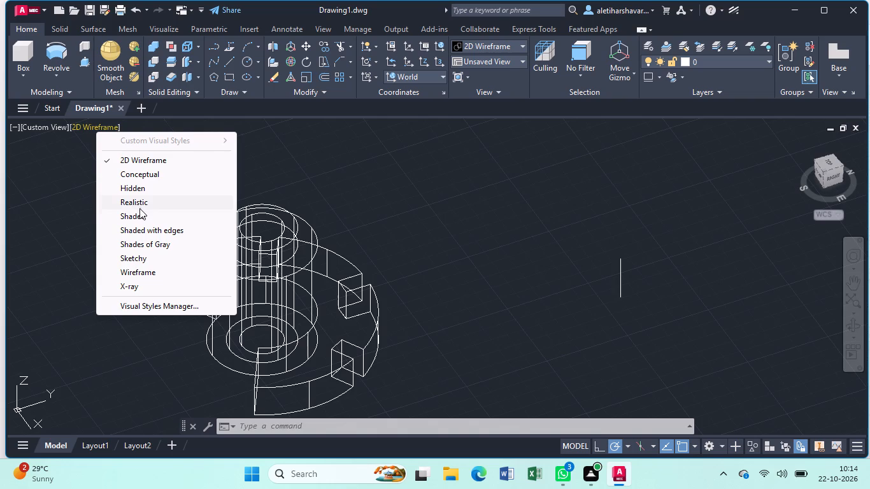
left_click(140, 209)
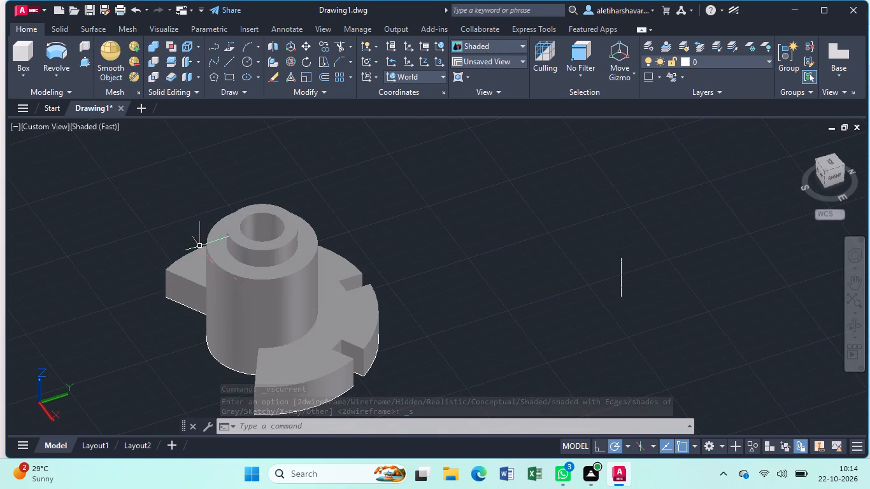
Presspull the ring-shaped top face of the outer cylinder around the raised inner boss upward by 12.
left_click(85, 62)
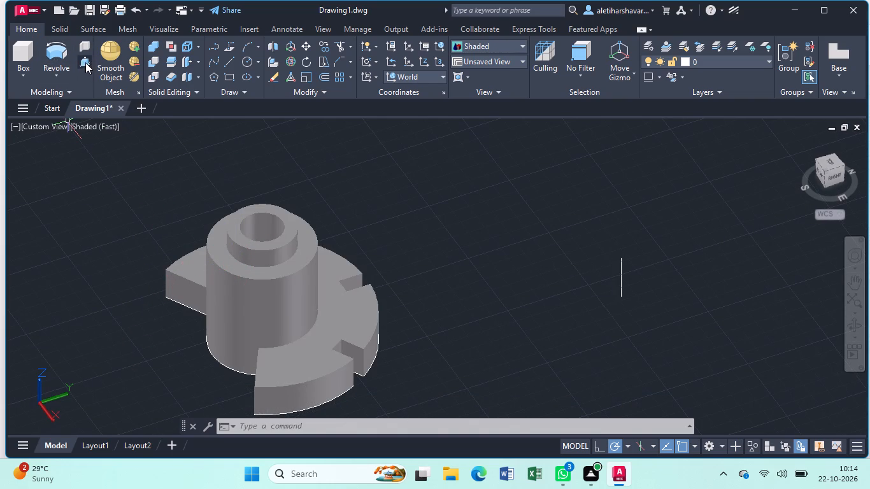
left_click(230, 267)
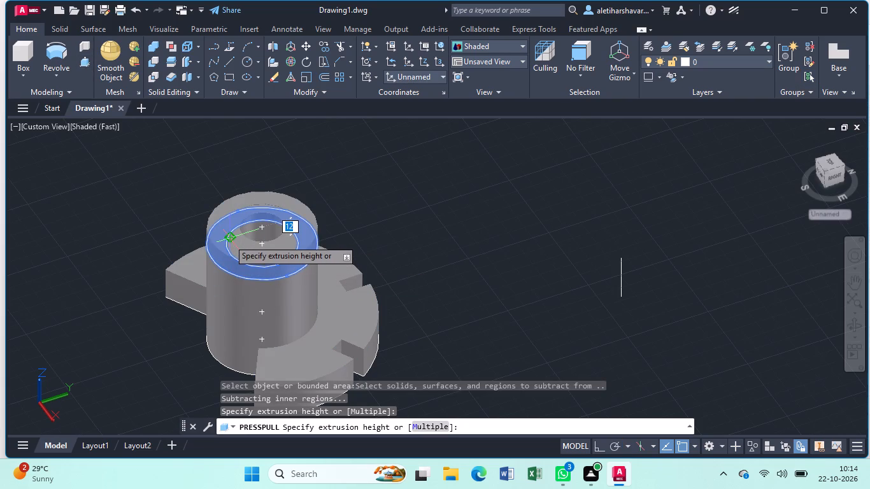
type("12")
key("Return")
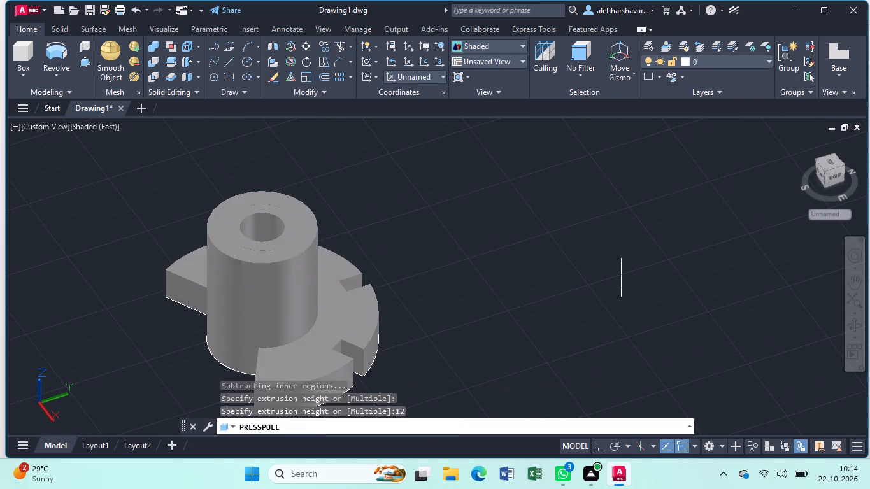
key("2")
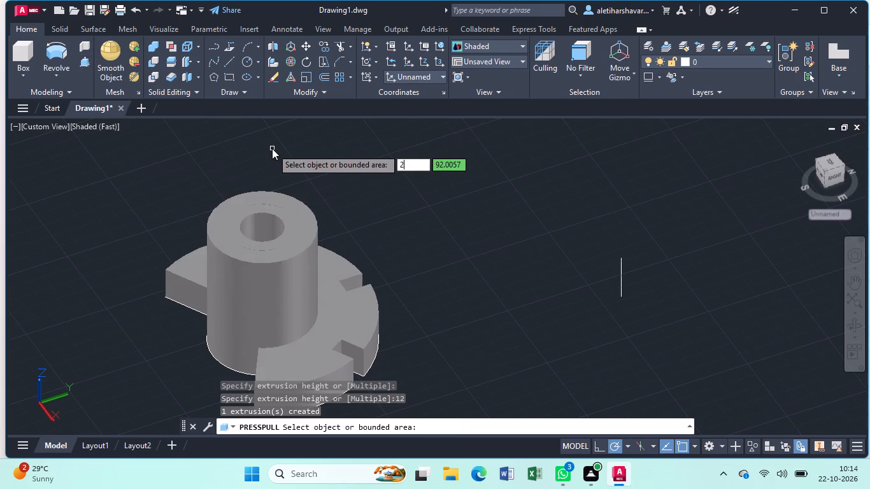
key("Escape")
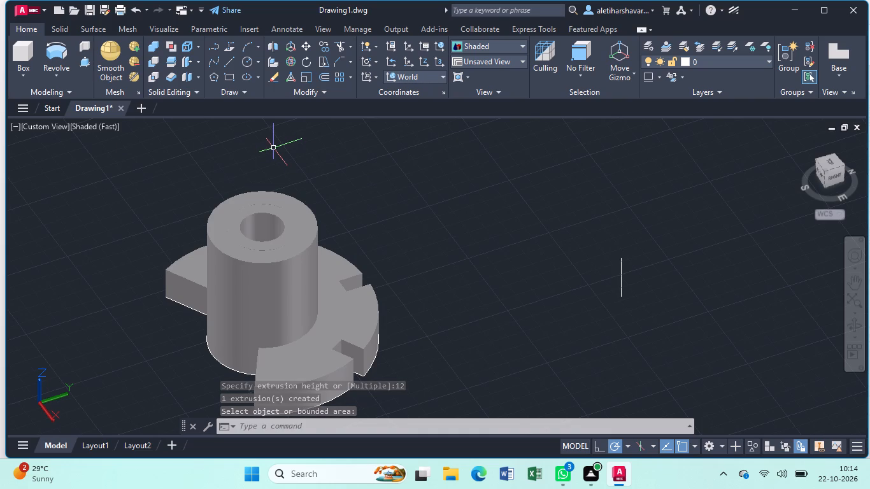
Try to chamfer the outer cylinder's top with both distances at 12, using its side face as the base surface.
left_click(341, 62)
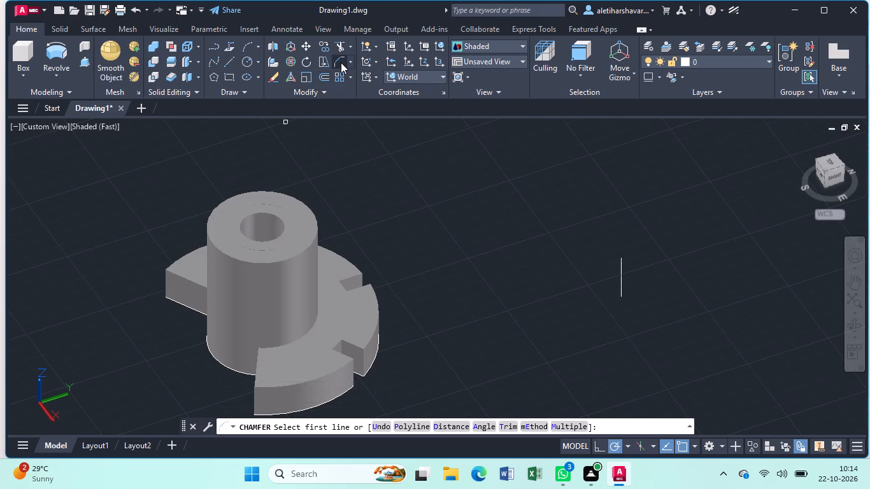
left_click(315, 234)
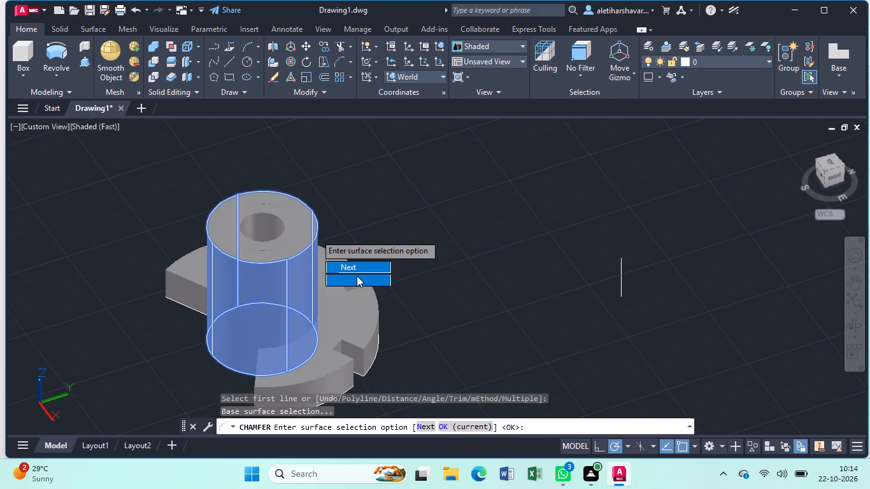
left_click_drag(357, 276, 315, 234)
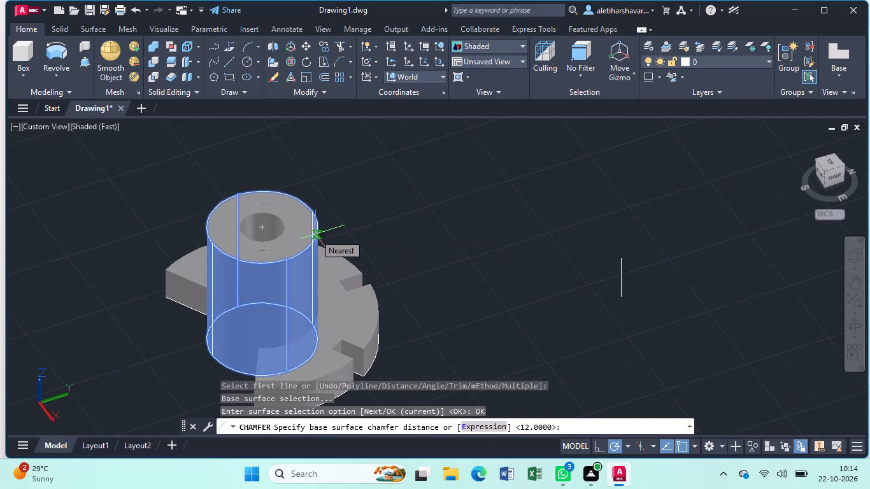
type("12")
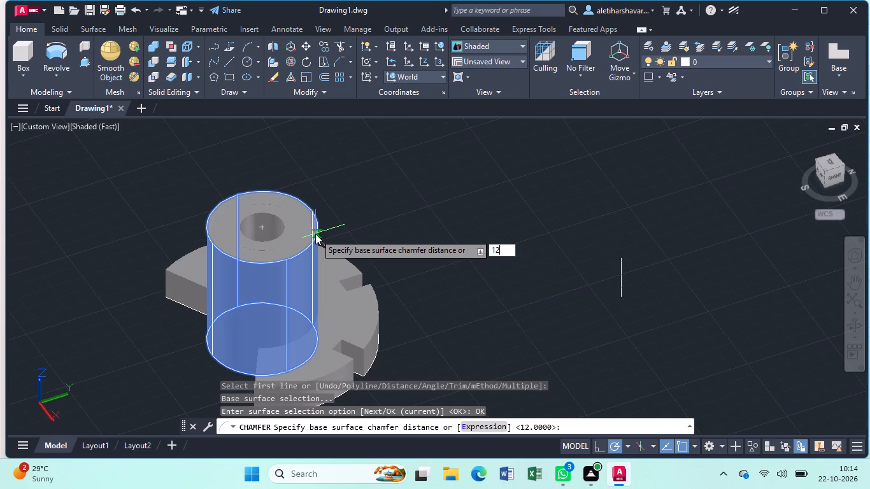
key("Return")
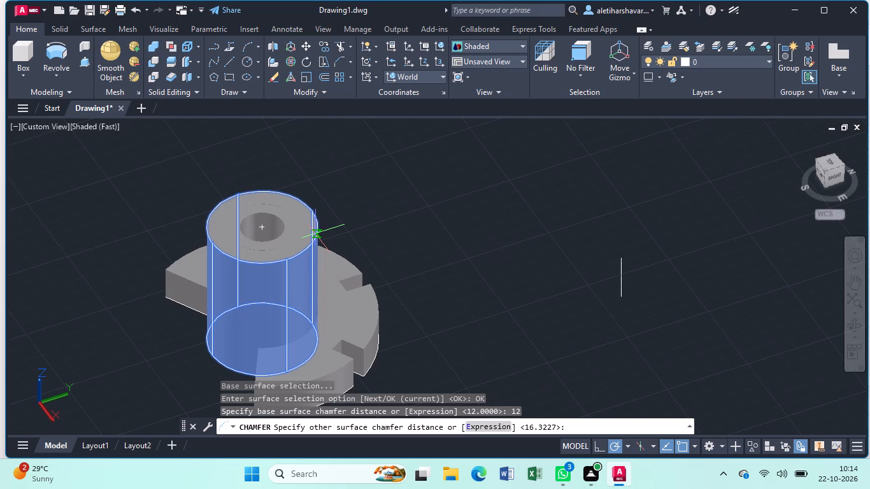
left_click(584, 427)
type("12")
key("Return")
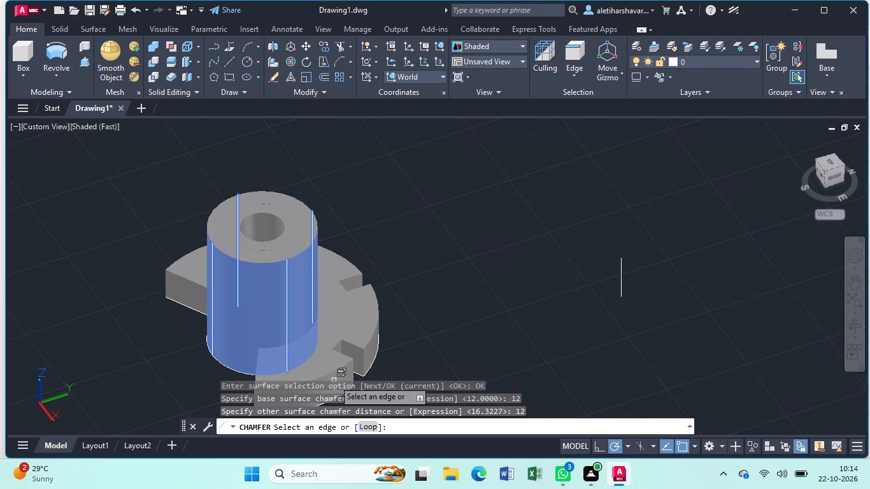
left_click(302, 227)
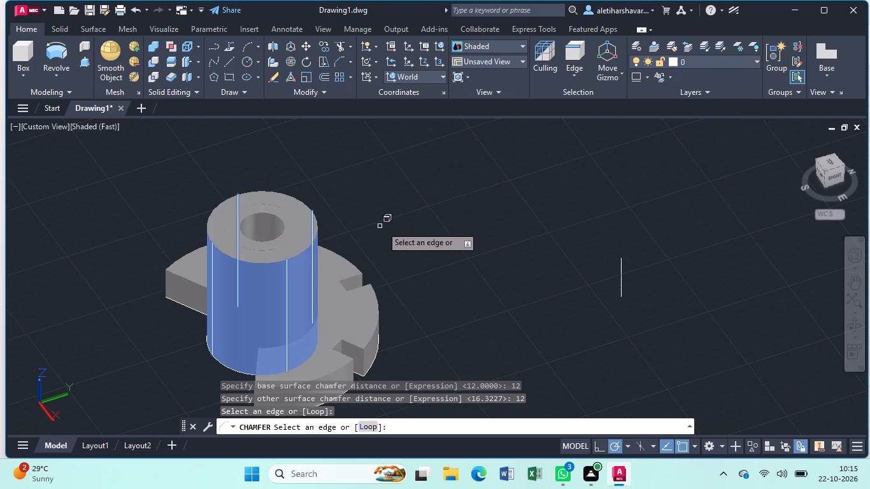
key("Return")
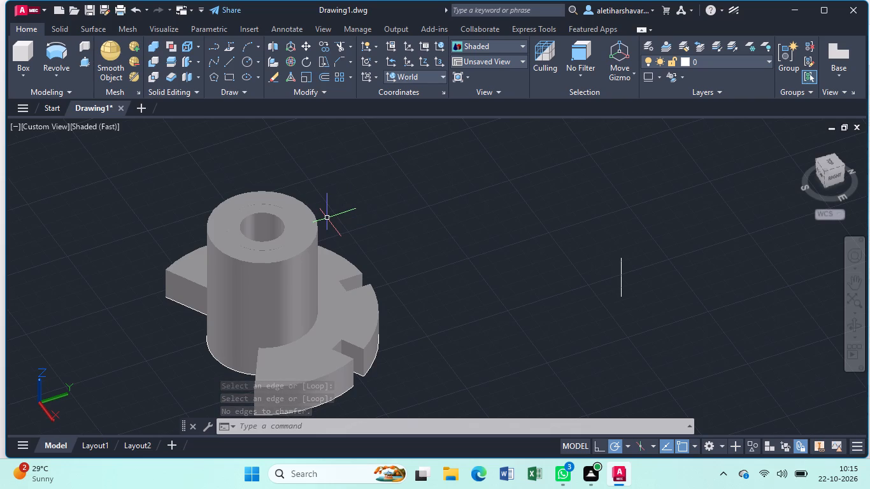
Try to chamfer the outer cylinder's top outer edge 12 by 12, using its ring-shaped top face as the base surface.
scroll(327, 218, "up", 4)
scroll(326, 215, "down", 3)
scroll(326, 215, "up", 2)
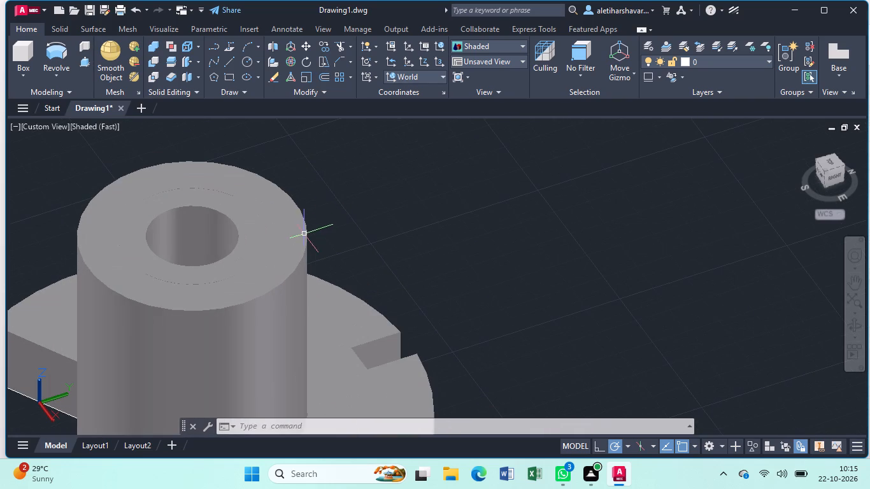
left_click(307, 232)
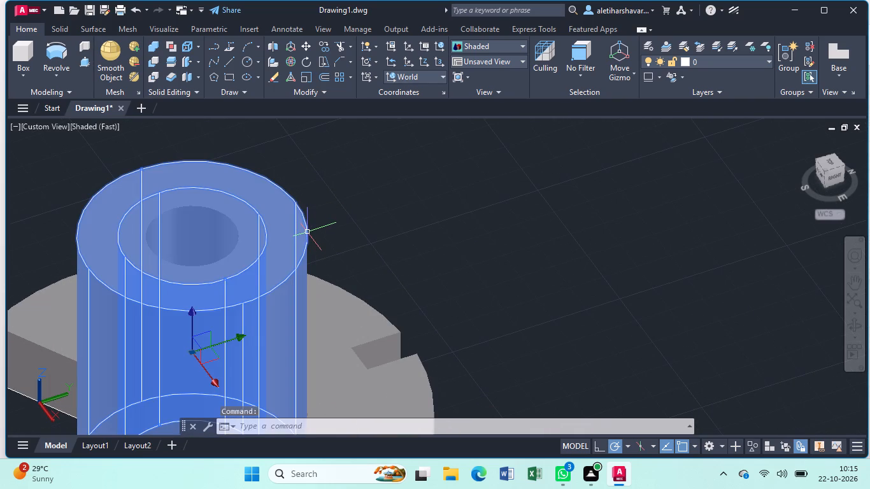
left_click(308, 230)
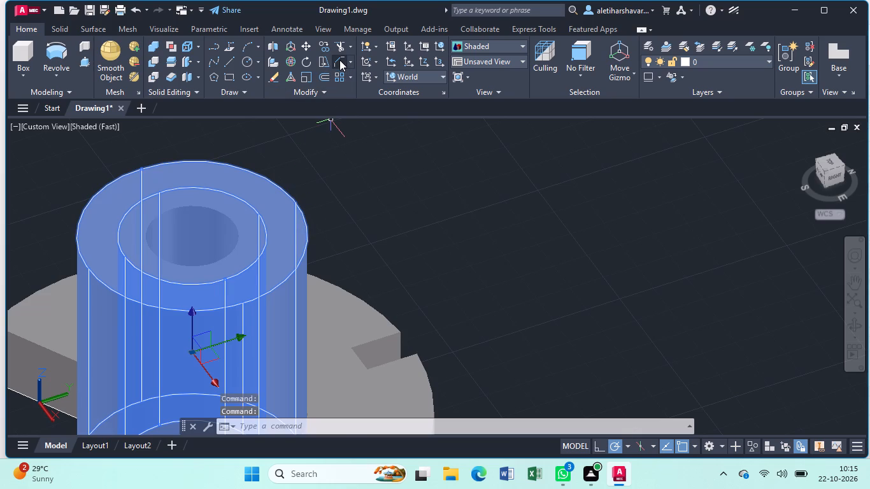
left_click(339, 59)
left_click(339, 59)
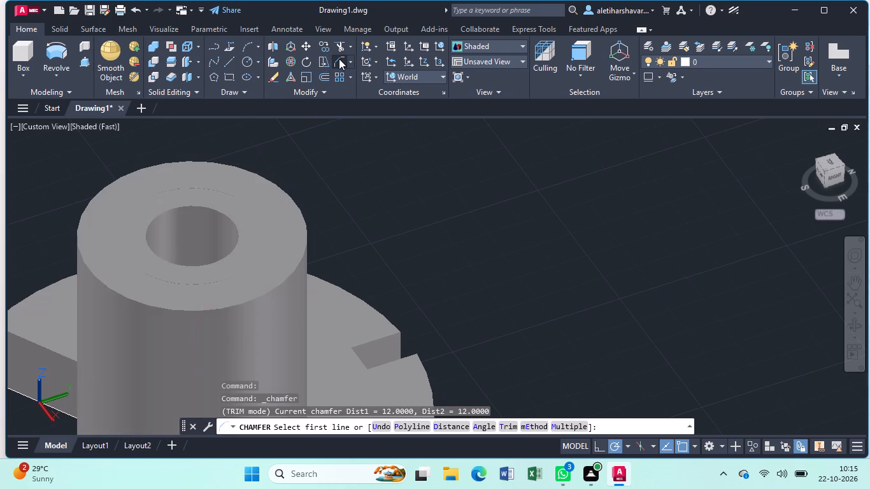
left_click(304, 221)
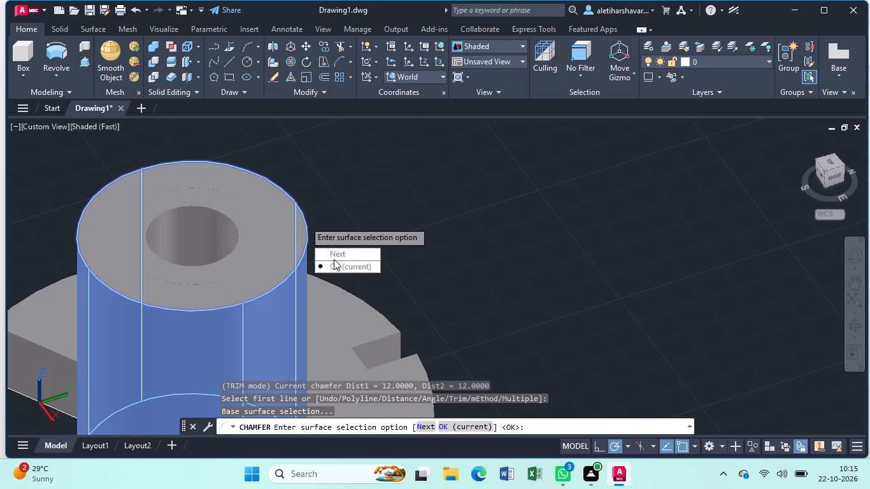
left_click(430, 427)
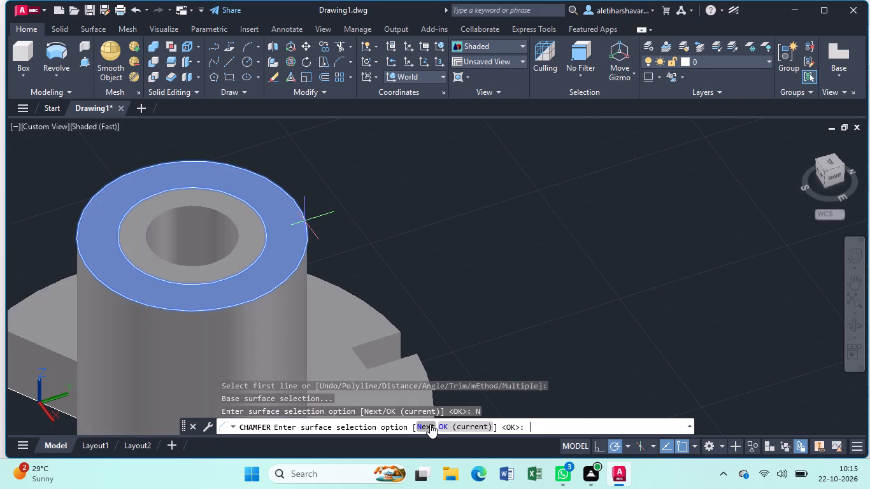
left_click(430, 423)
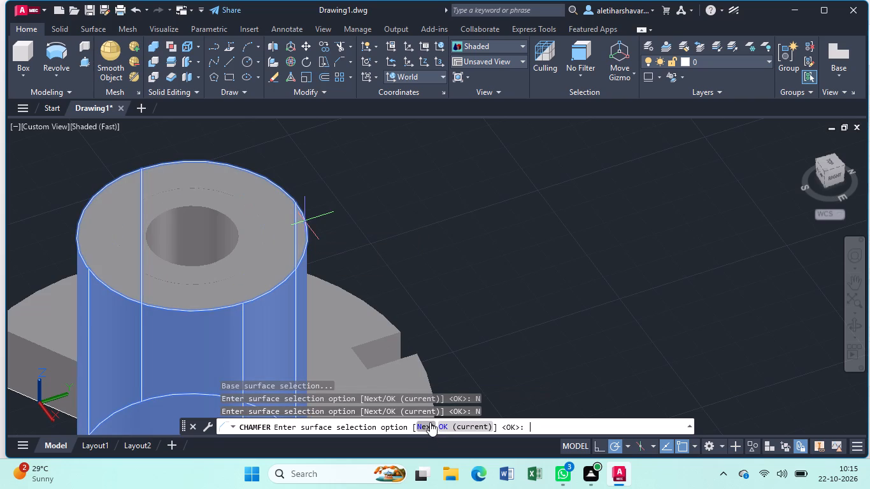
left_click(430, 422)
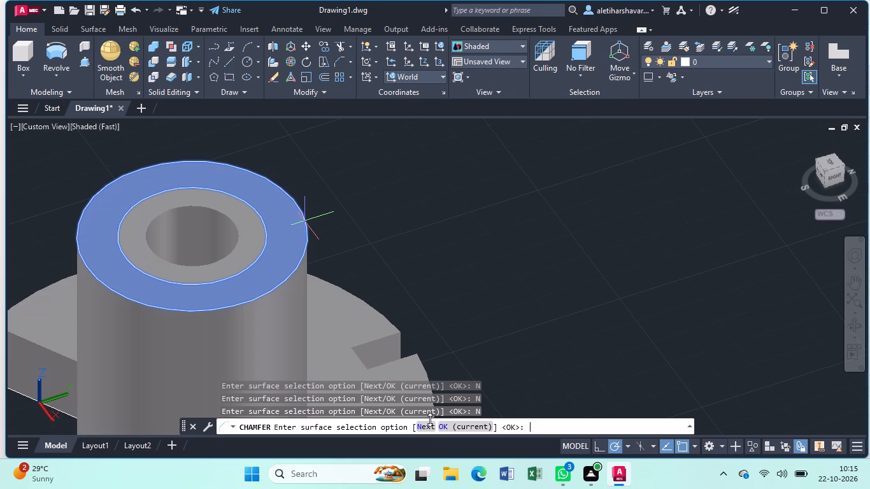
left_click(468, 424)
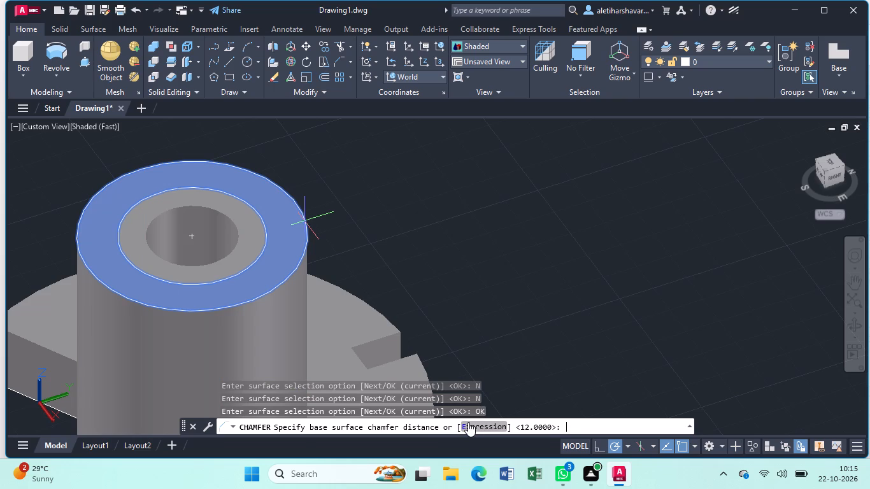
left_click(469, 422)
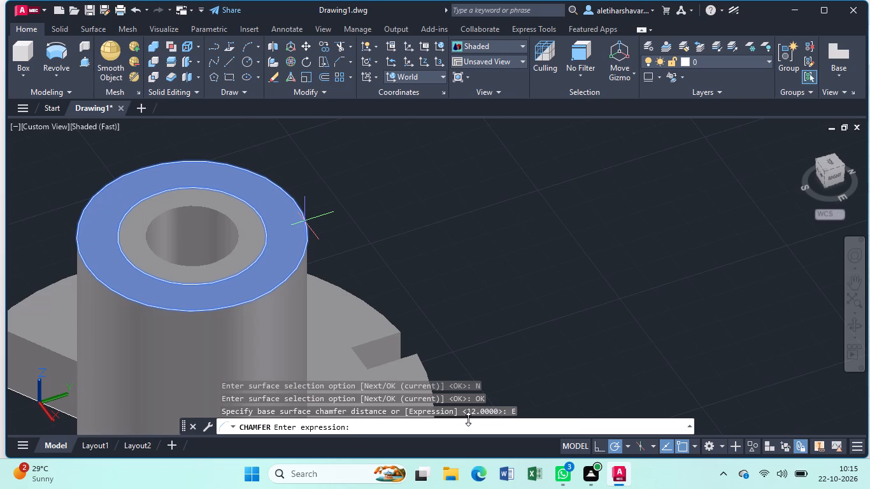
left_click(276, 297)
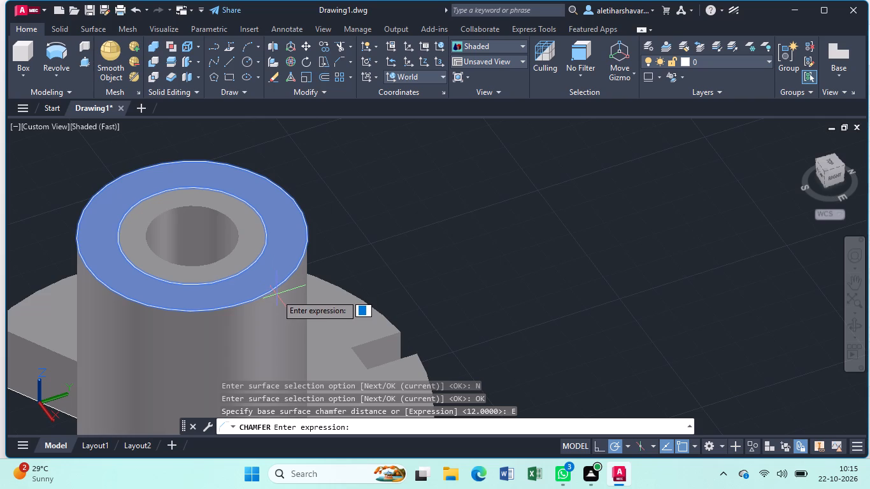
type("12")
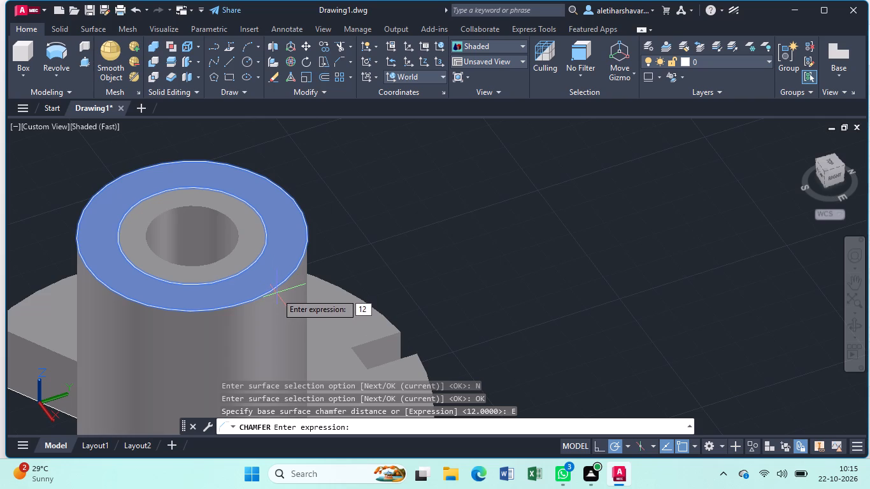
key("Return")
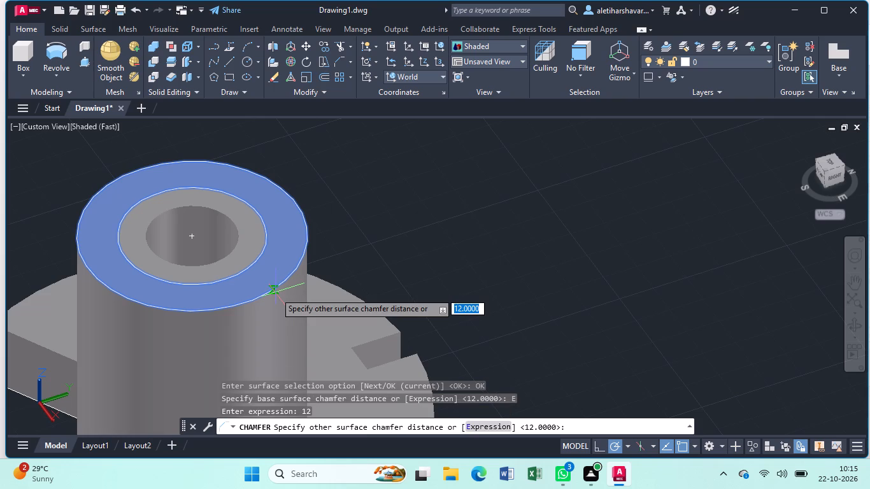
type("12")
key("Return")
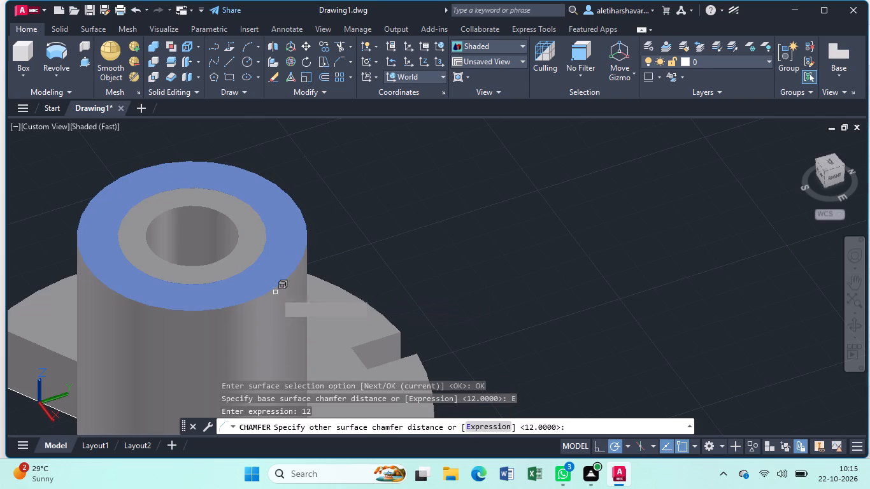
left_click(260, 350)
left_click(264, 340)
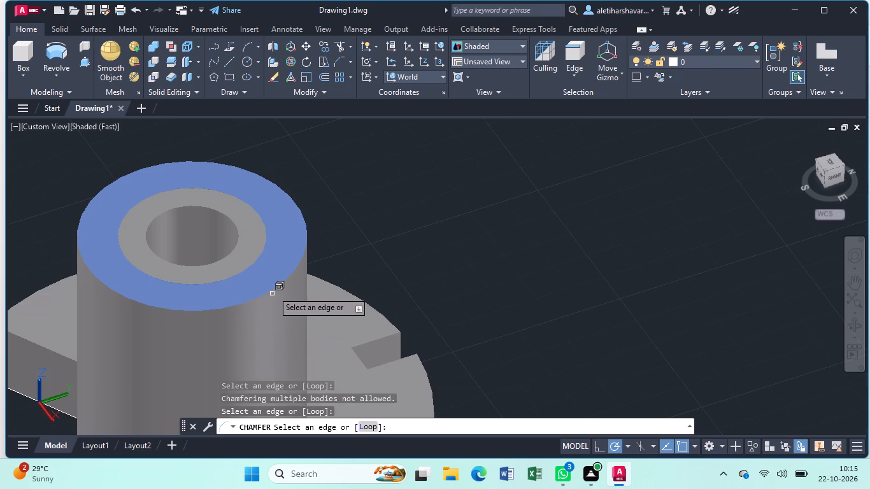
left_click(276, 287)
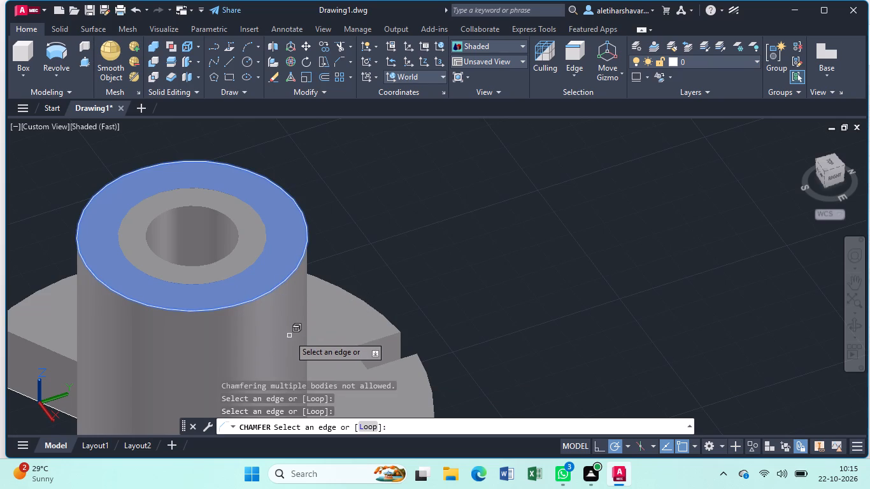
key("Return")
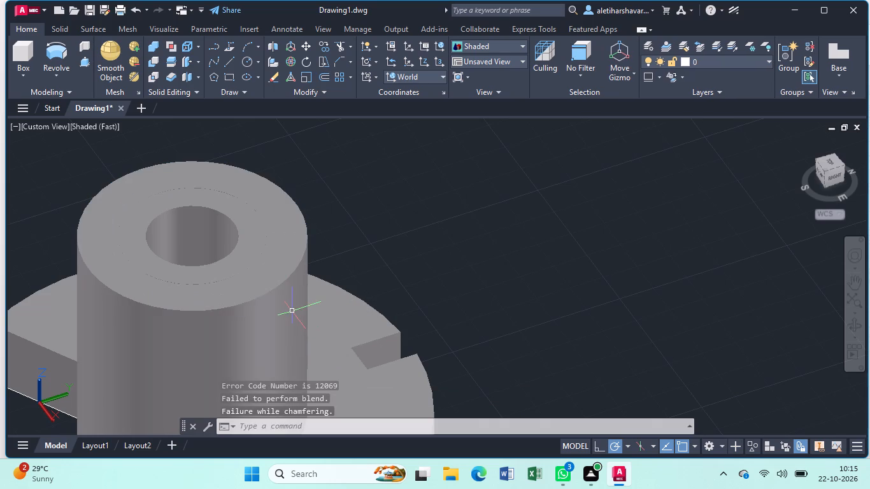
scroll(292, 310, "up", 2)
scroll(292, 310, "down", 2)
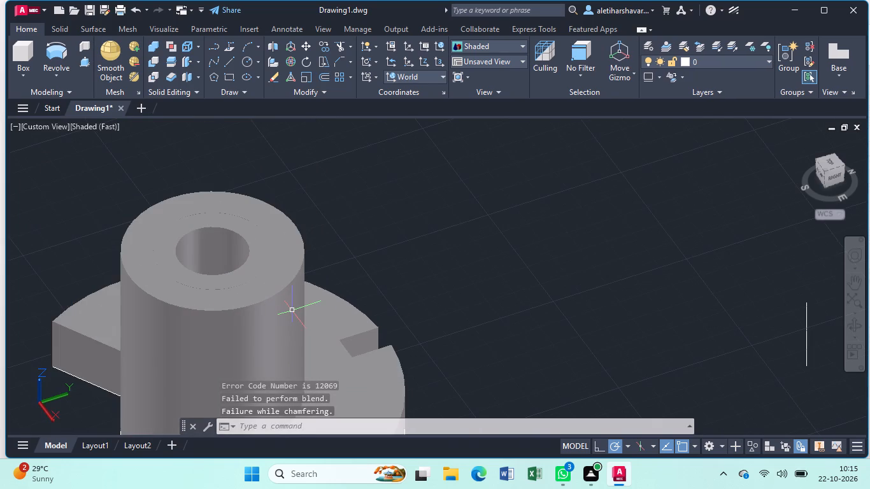
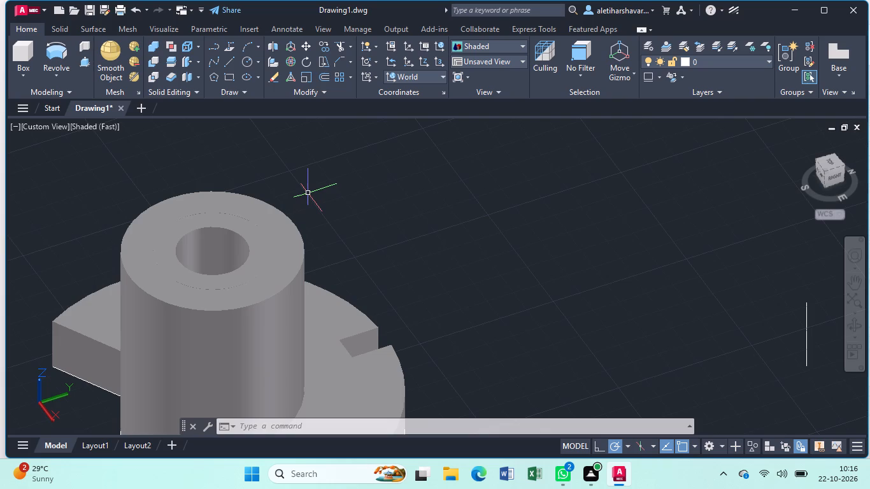
Delete the stray vertical line standing apart from the slotted plate and boss.
scroll(308, 193, "down", 2)
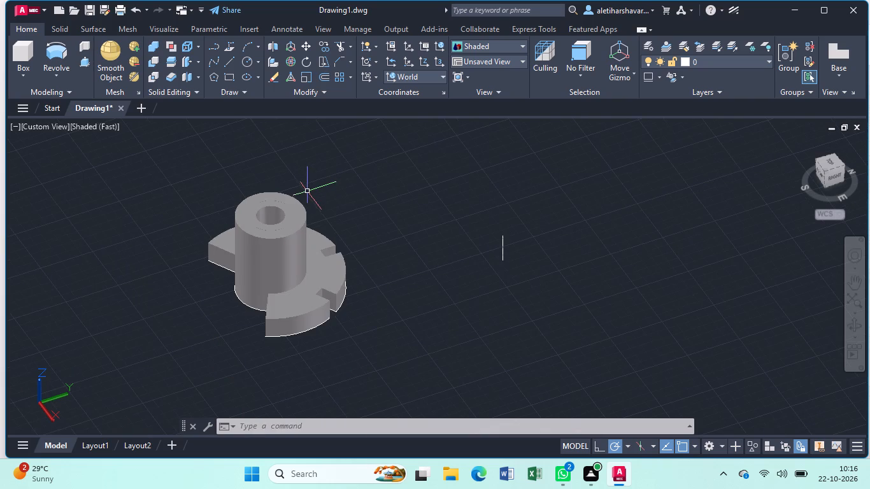
scroll(307, 190, "up", 5)
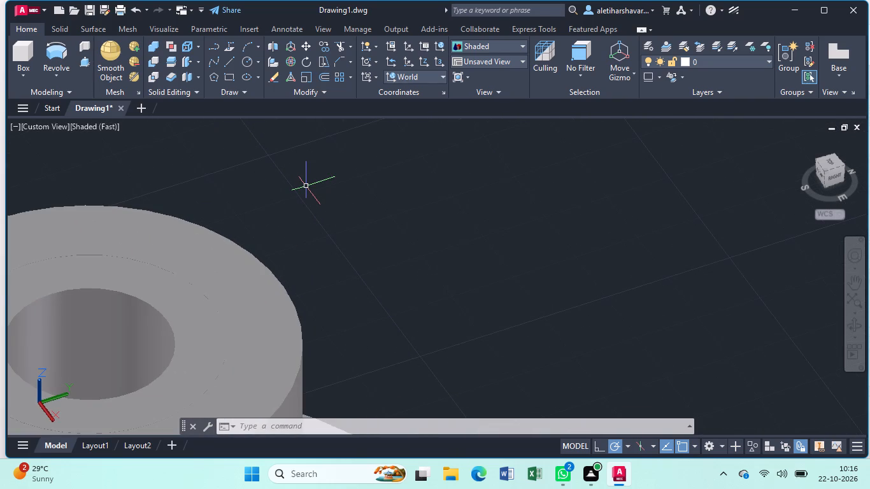
scroll(306, 185, "down", 3)
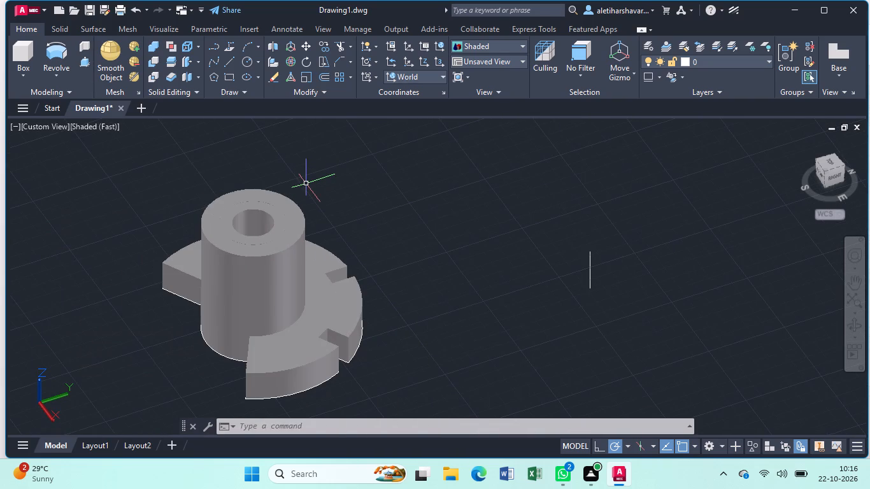
scroll(306, 183, "down", 4)
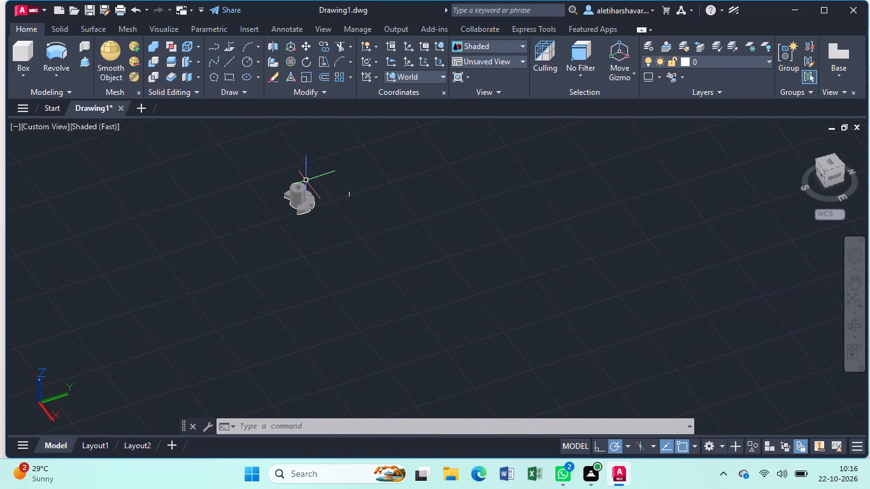
scroll(306, 180, "up", 5)
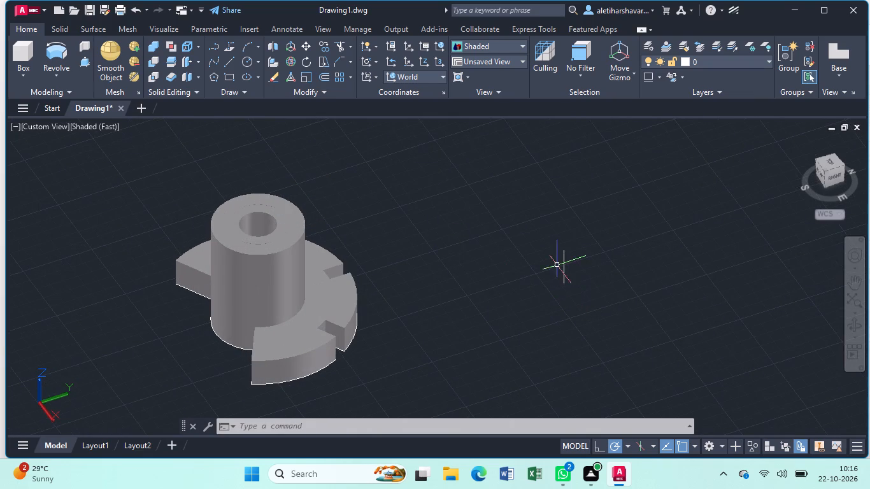
left_click(565, 256)
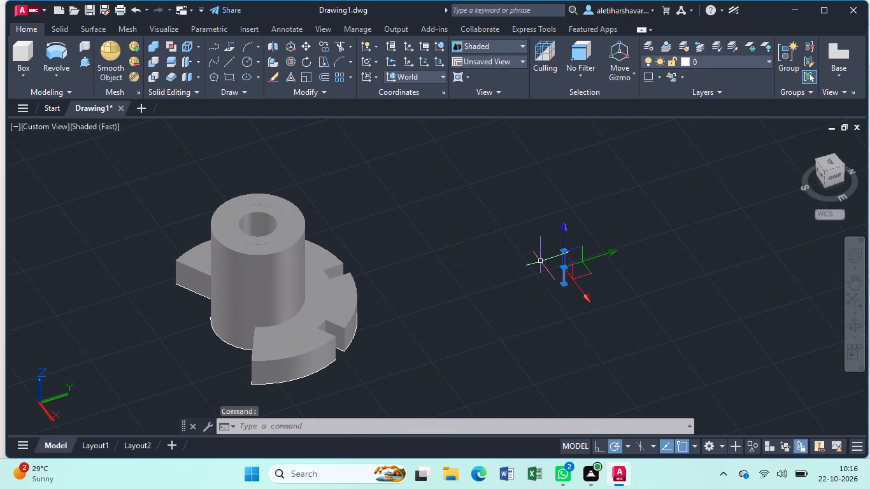
key("Delete")
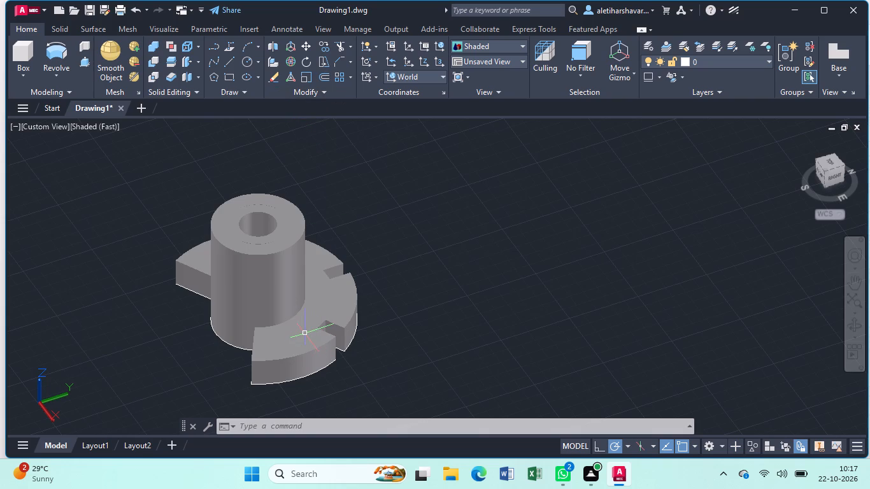
Union the slotted plate, outer cylinder and hollow inner boss, selecting everything in the model.
scroll(309, 332, "up", 2)
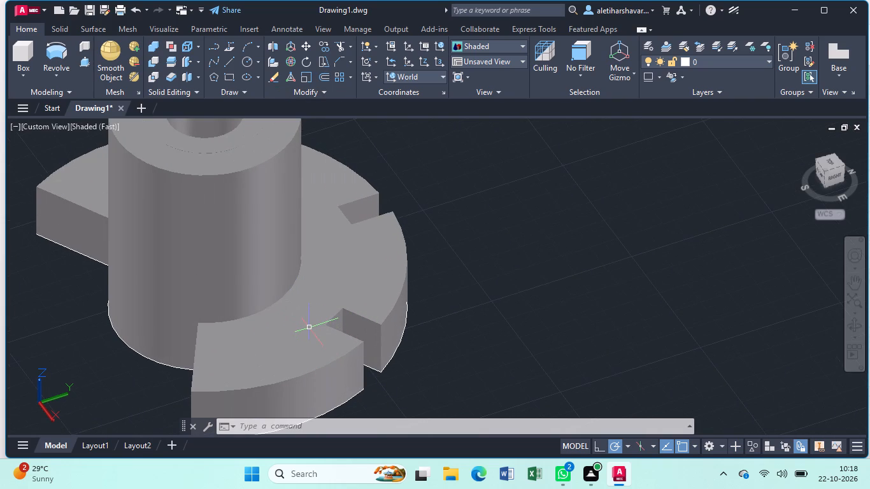
scroll(309, 327, "down", 1)
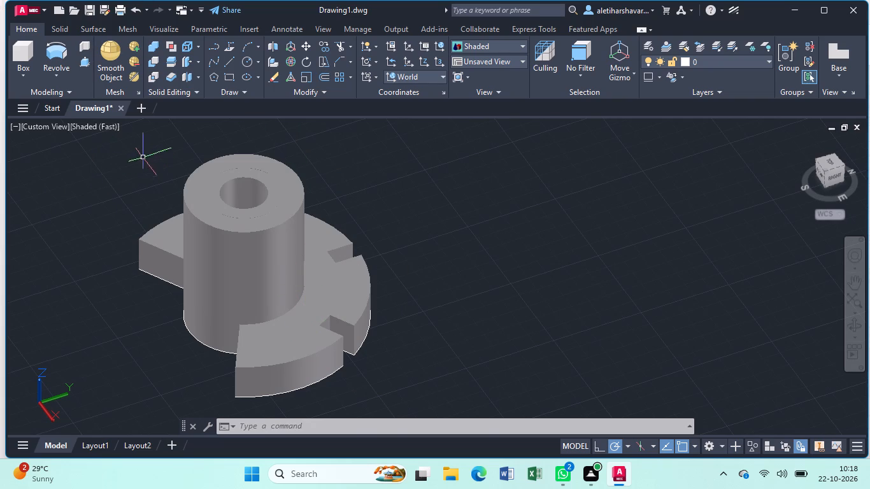
left_click(149, 42)
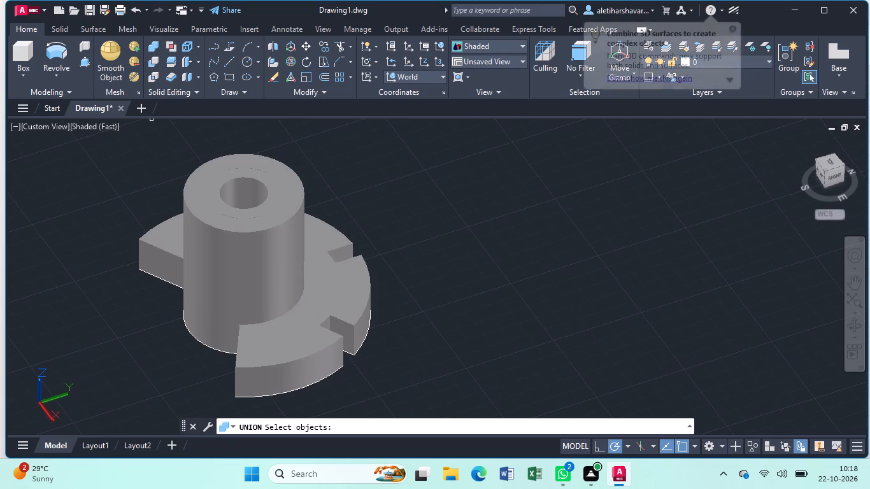
left_click(132, 162)
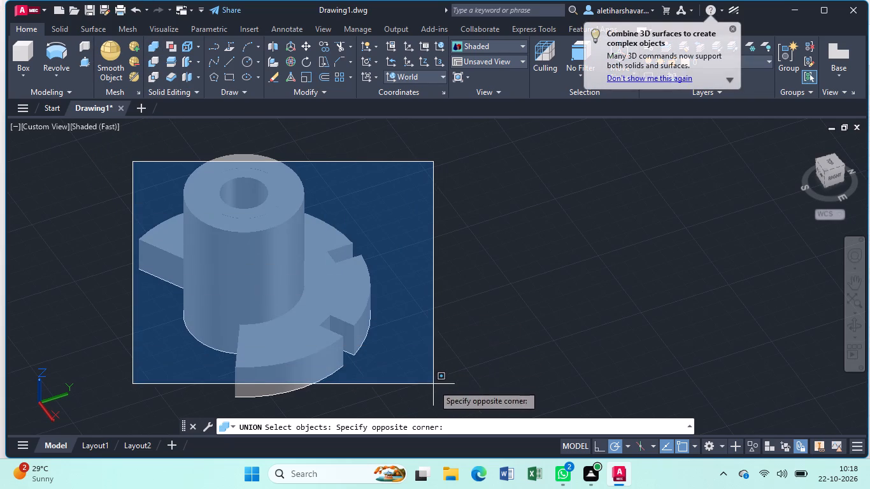
left_click(433, 385)
left_click(325, 136)
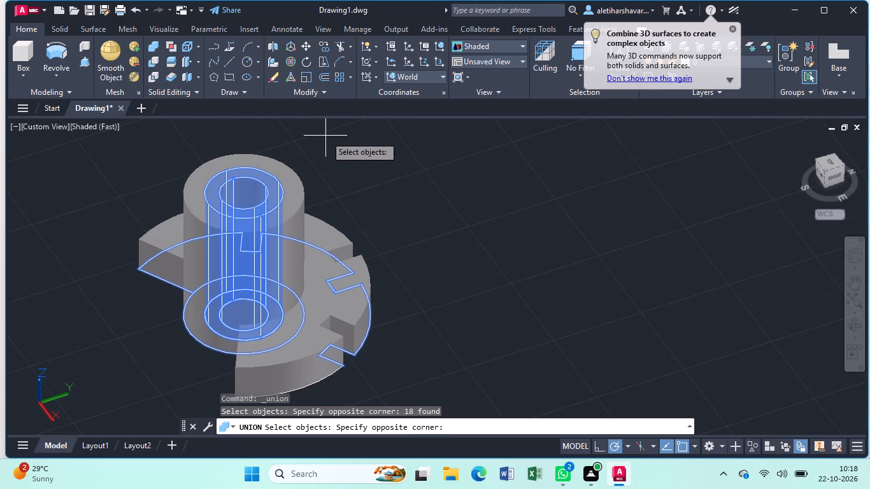
left_click(178, 441)
left_click(183, 395)
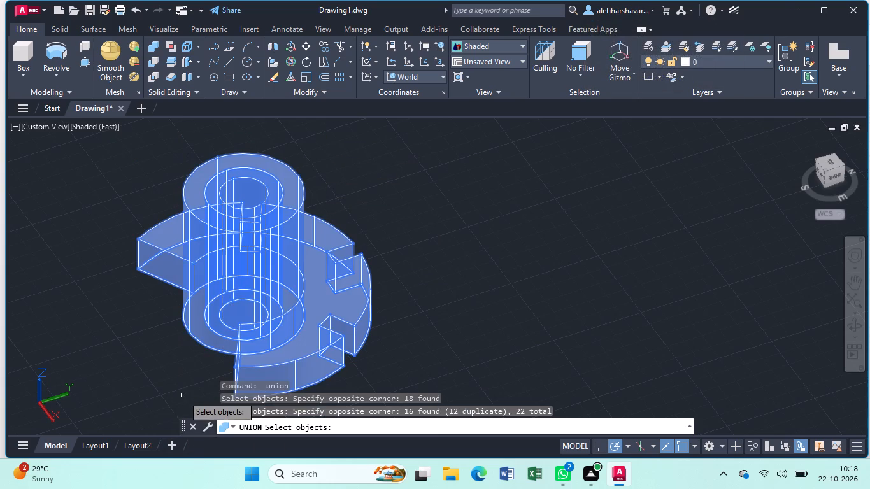
key("Return")
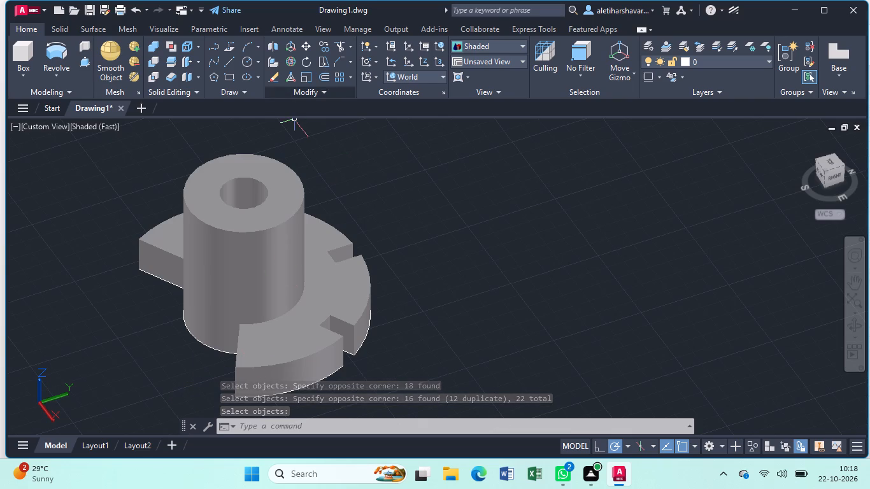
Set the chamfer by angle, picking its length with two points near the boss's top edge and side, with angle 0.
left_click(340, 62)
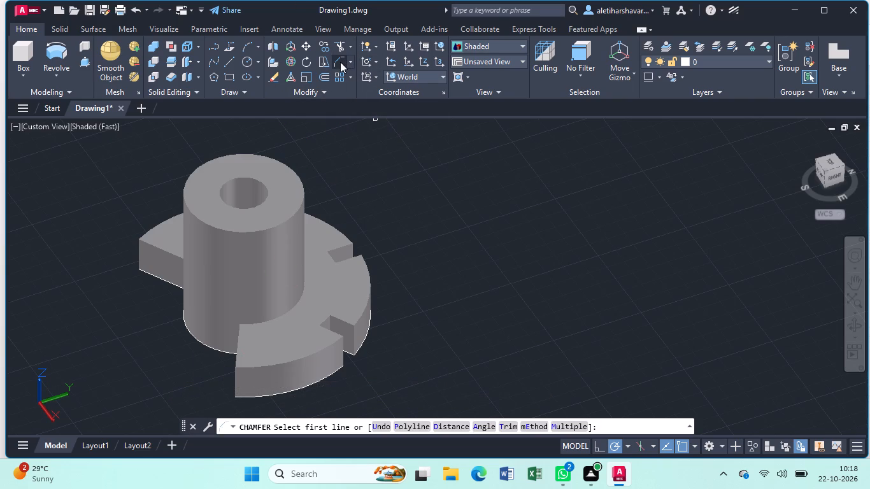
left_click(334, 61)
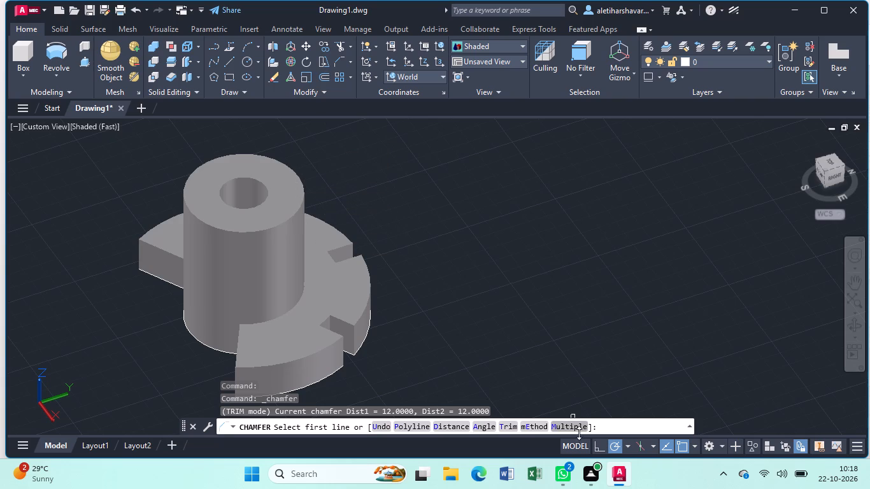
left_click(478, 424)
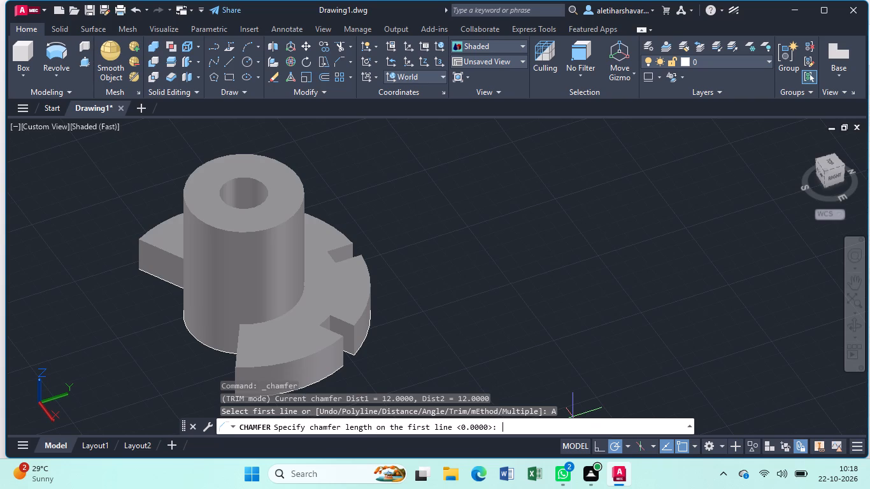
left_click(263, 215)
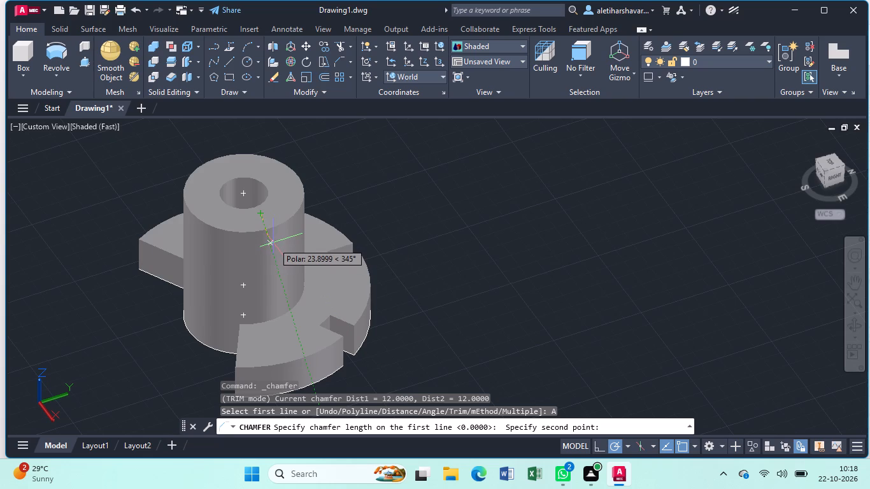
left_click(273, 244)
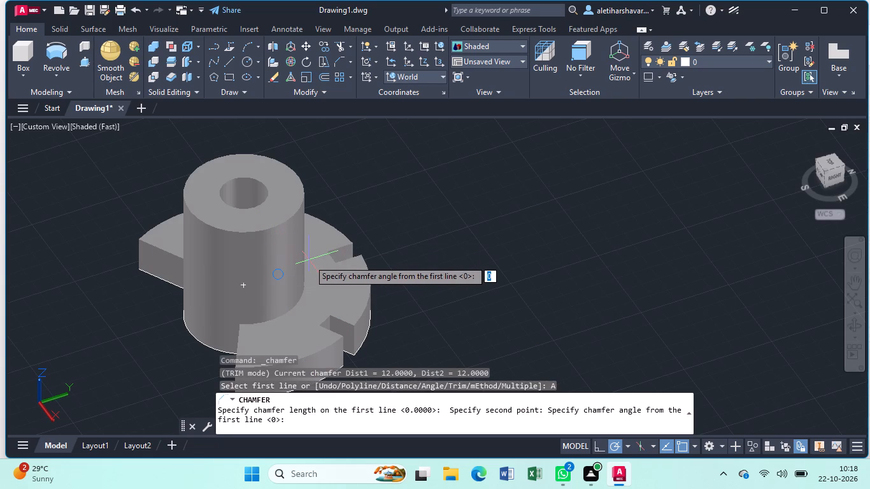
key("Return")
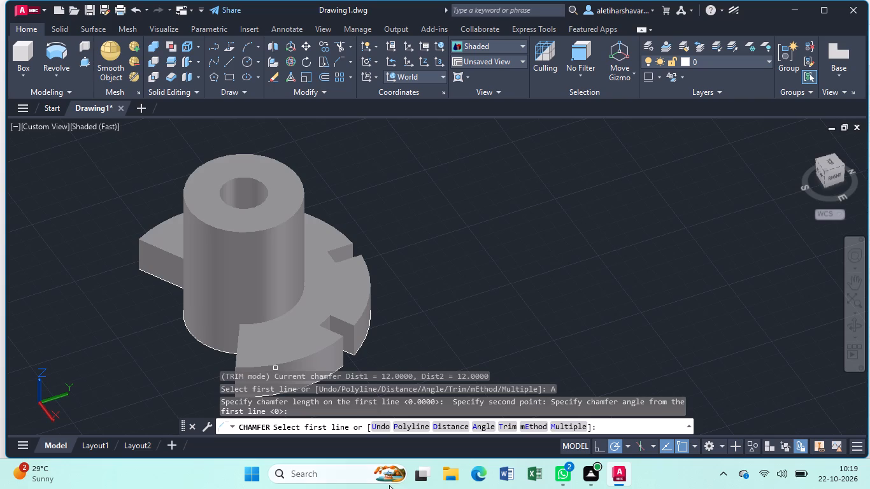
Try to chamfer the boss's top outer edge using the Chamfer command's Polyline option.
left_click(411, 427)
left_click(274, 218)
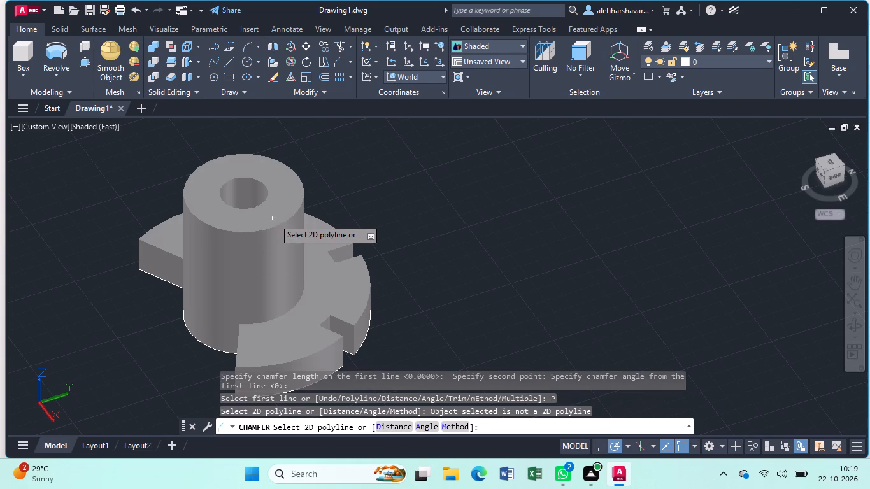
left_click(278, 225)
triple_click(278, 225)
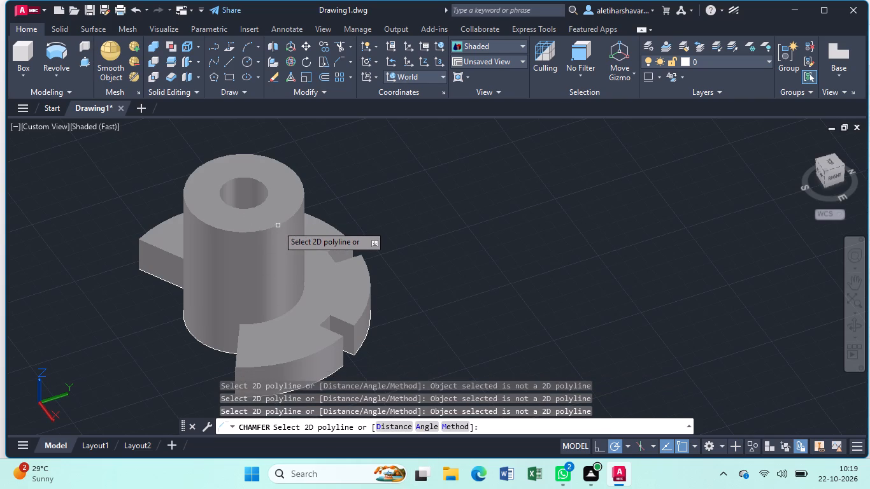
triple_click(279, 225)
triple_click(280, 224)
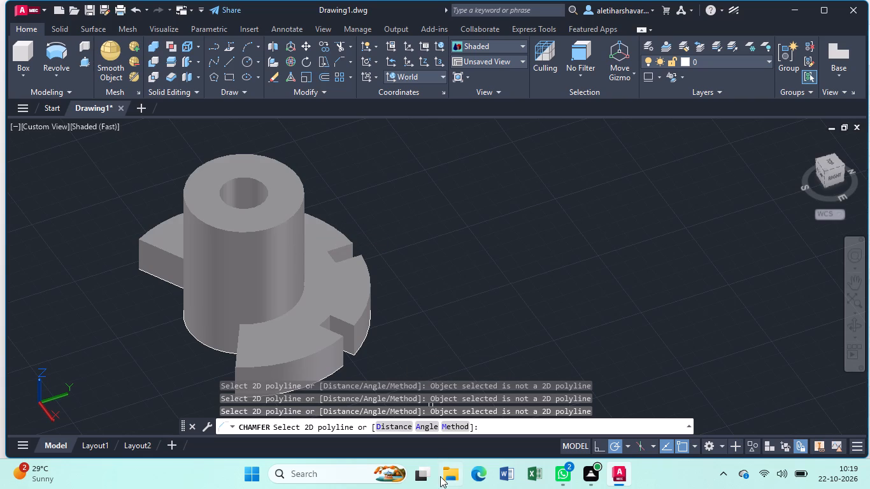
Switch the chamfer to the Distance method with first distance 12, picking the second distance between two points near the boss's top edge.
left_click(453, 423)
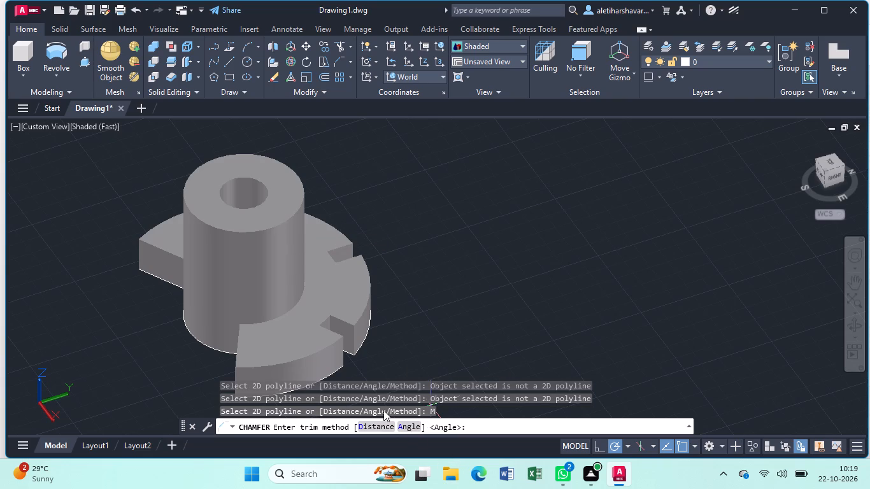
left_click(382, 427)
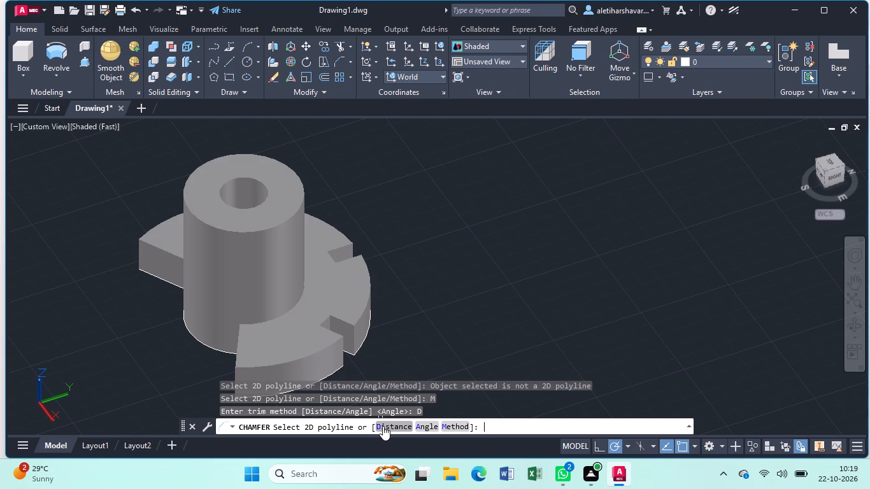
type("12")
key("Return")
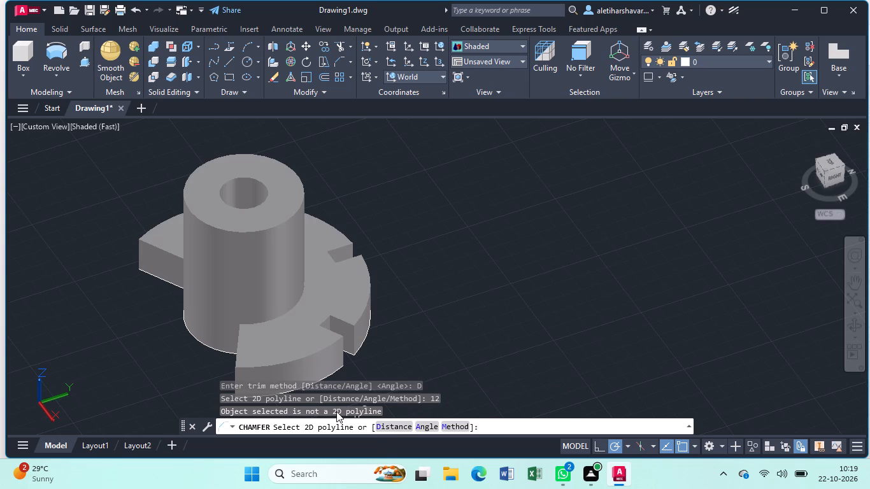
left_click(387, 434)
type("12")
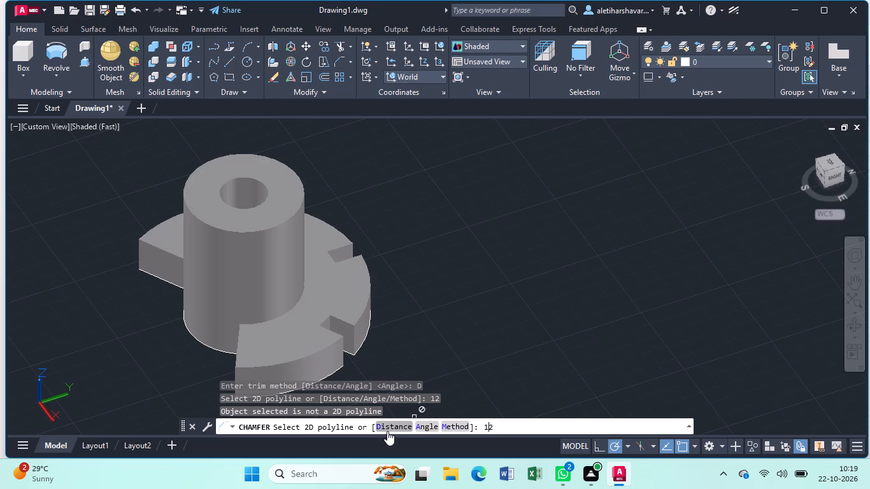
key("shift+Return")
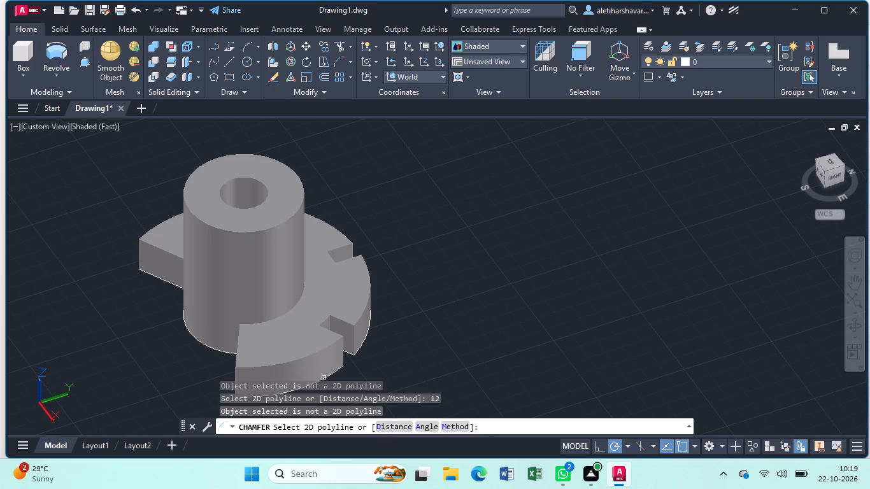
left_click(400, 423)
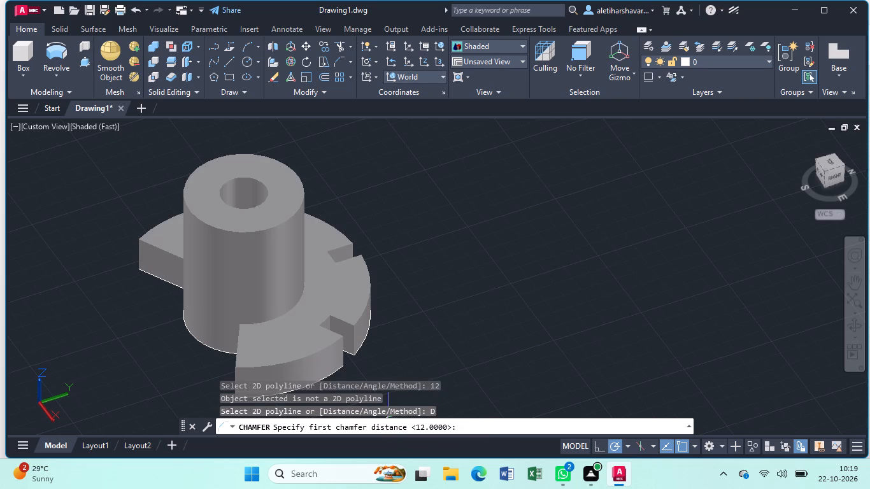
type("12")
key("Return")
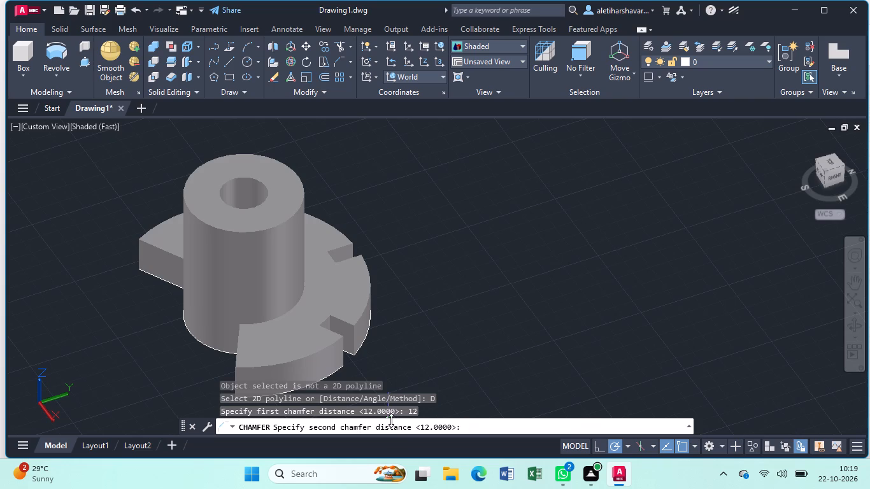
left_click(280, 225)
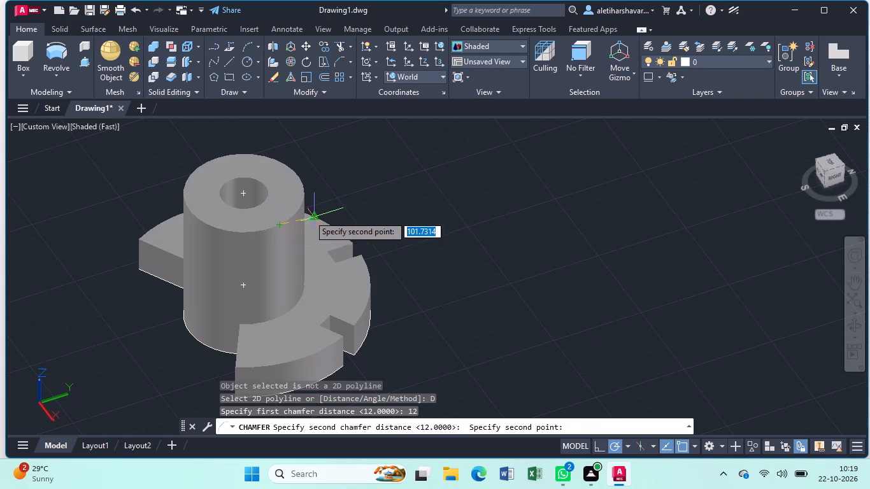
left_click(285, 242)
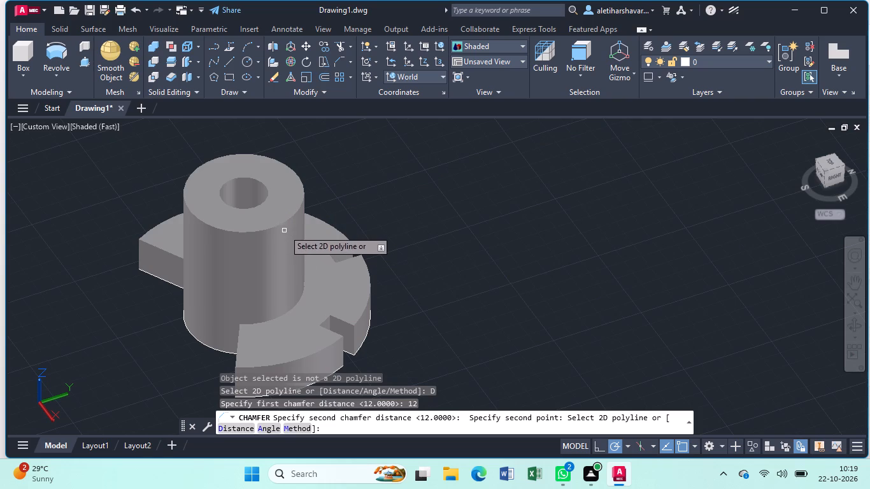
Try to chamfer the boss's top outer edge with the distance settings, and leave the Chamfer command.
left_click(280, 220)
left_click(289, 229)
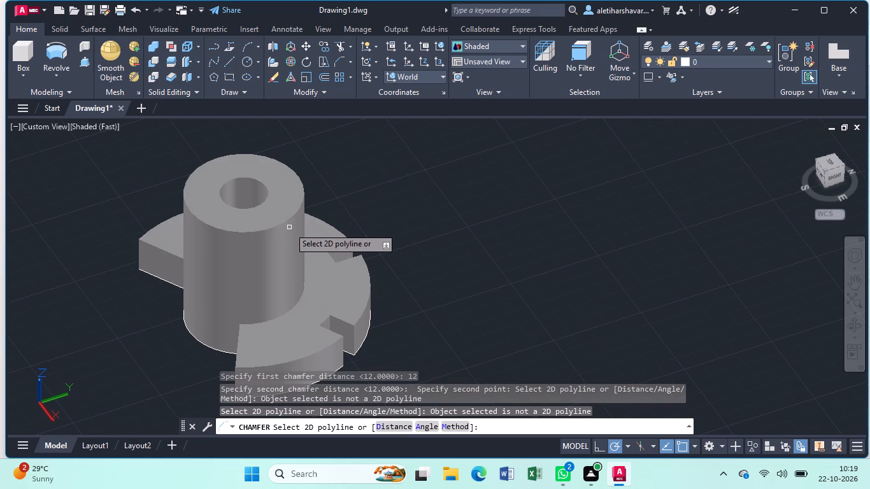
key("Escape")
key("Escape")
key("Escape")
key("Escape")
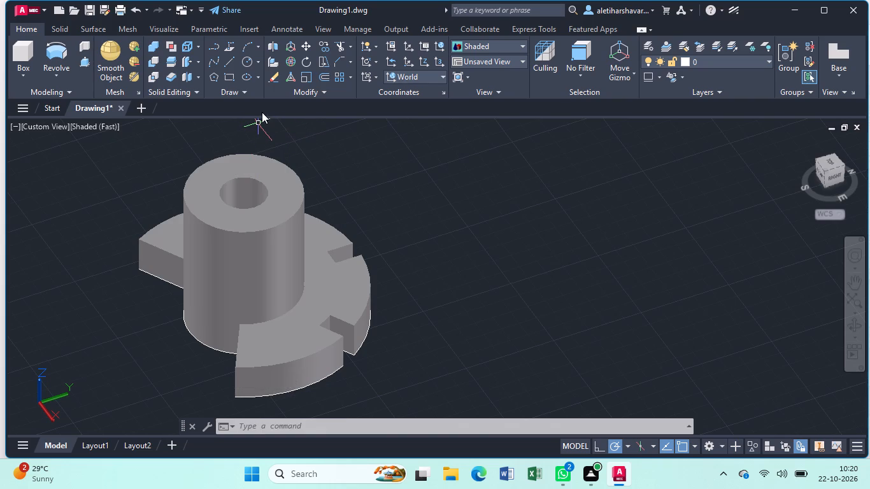
Draw two separate circles beside the model, a large one of radius about 35 and a small one of radius about 14.
left_click(249, 63)
left_click(515, 226)
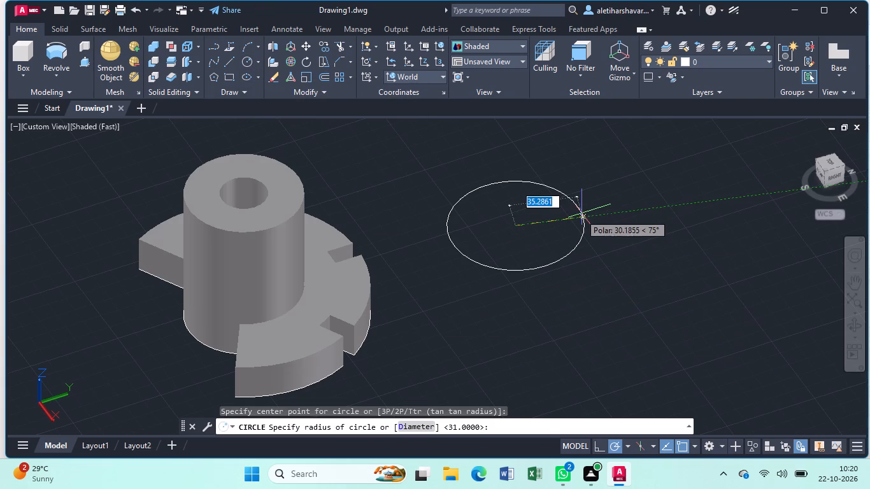
left_click(581, 213)
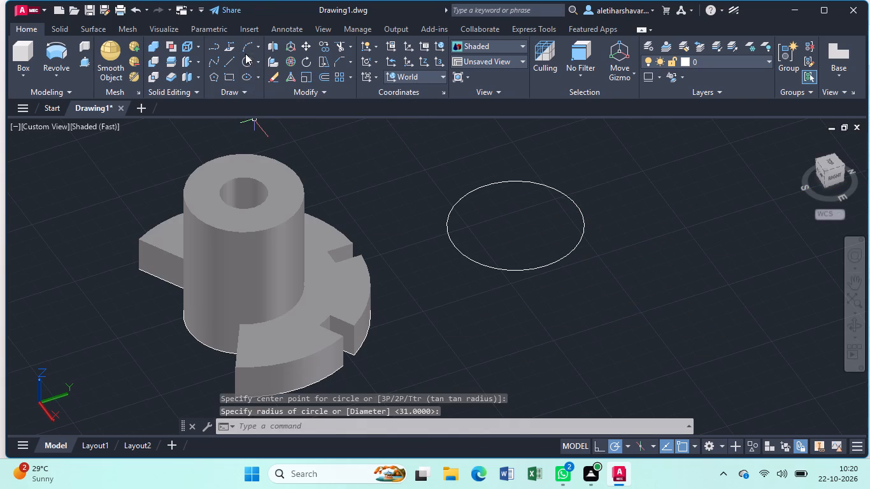
left_click(245, 59)
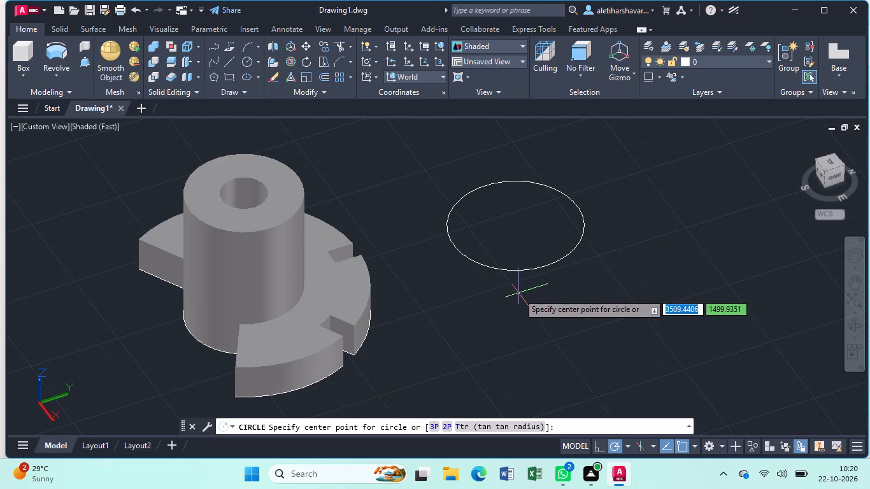
left_click(518, 293)
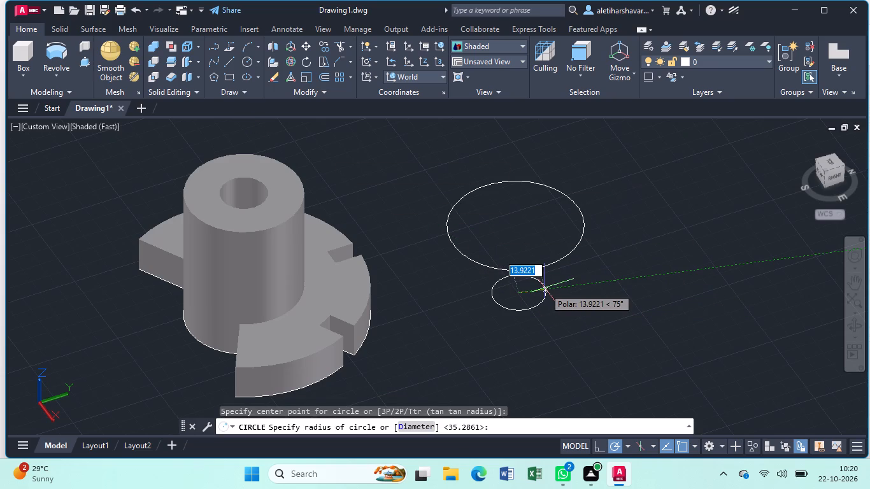
left_click(545, 288)
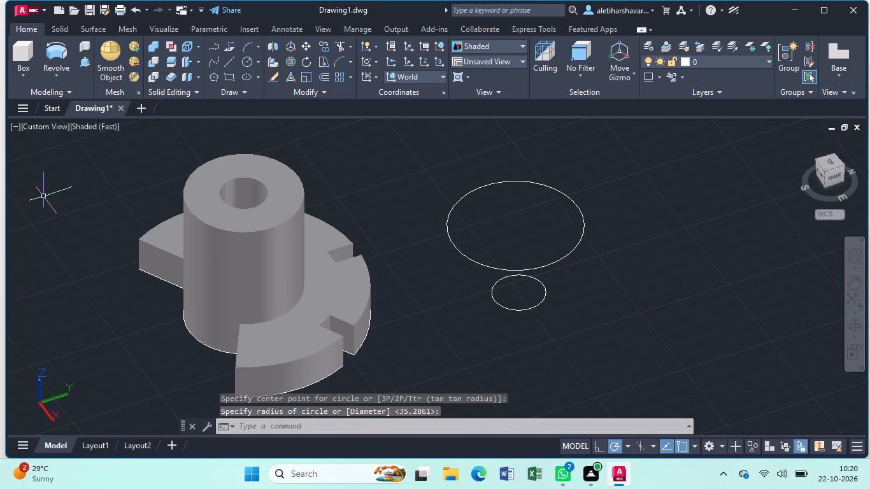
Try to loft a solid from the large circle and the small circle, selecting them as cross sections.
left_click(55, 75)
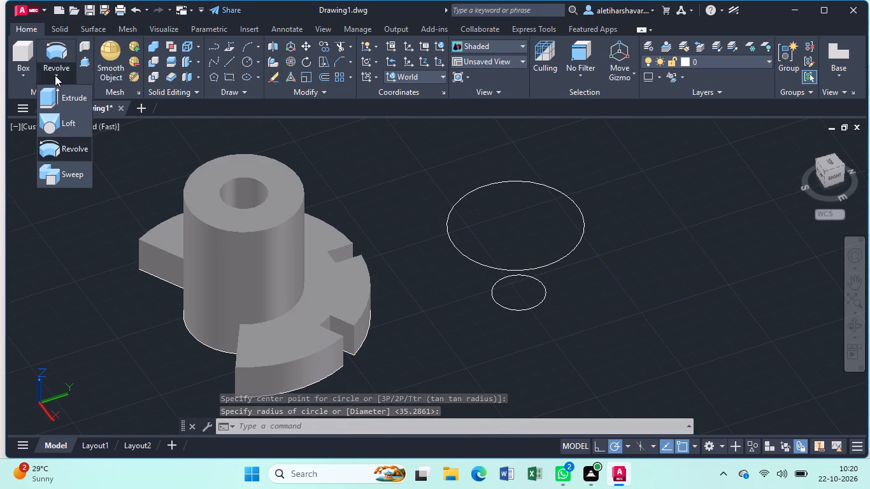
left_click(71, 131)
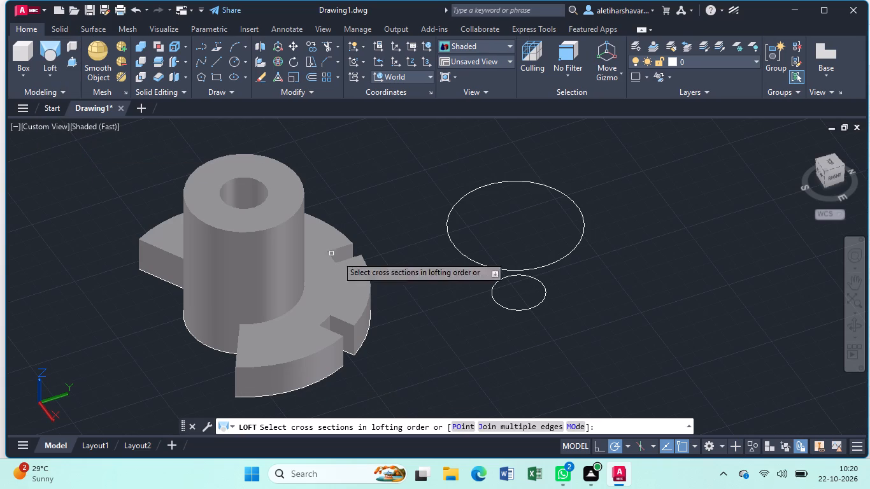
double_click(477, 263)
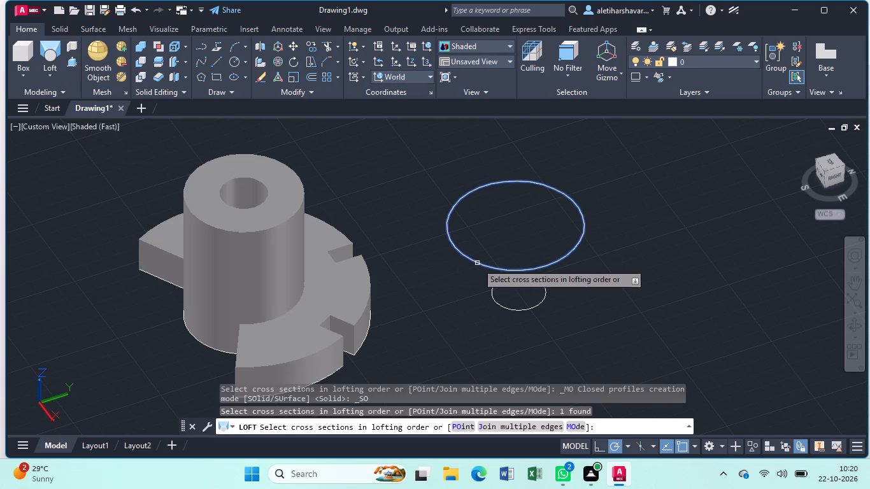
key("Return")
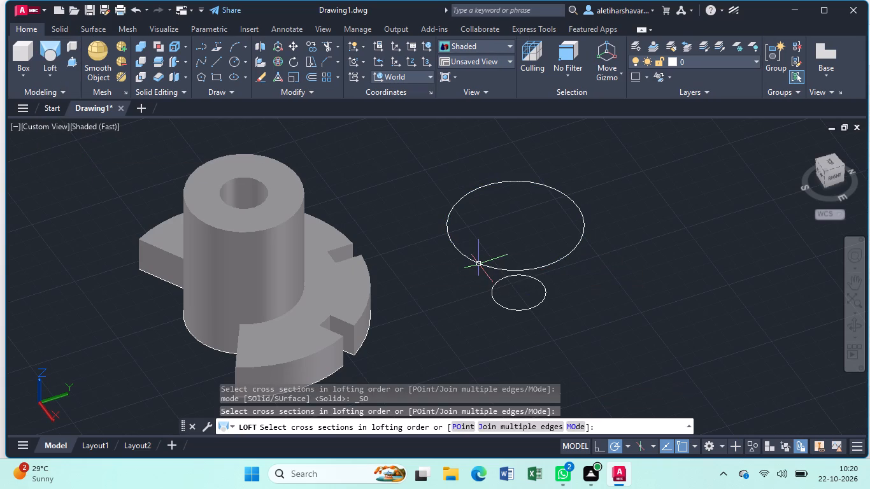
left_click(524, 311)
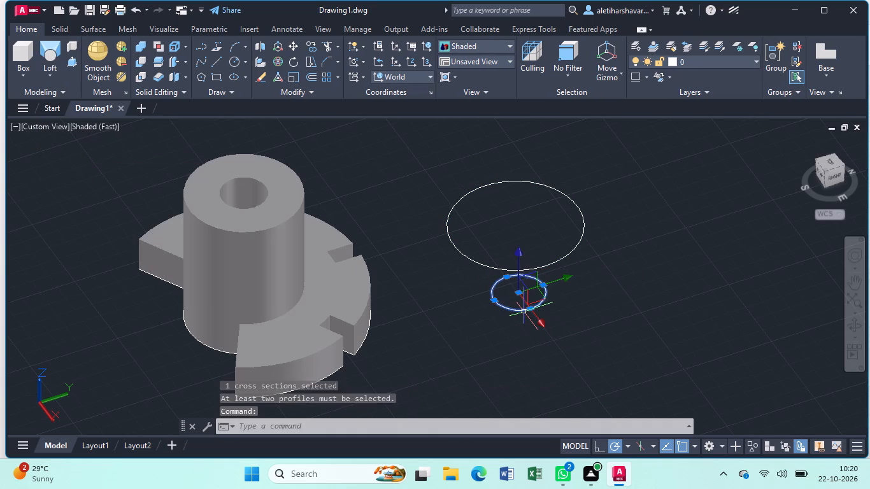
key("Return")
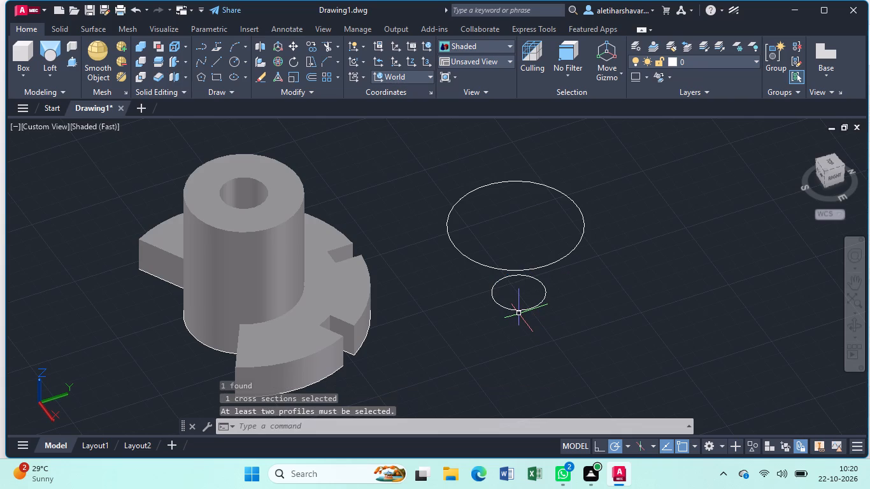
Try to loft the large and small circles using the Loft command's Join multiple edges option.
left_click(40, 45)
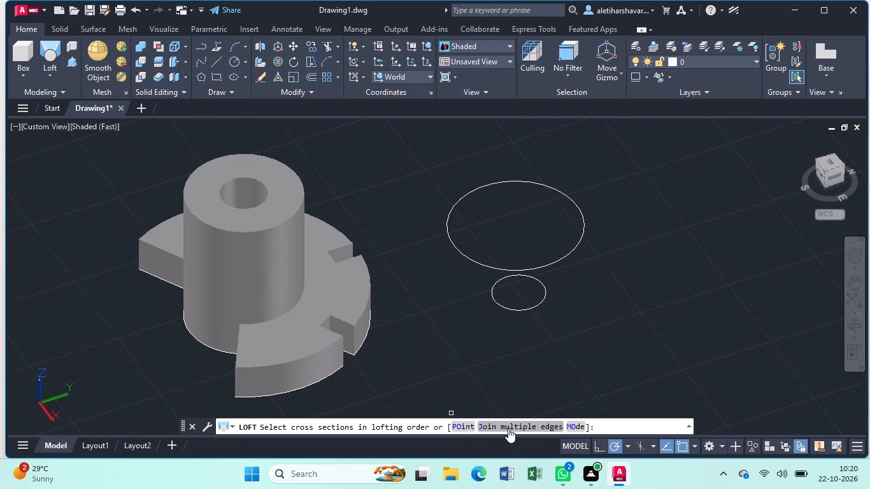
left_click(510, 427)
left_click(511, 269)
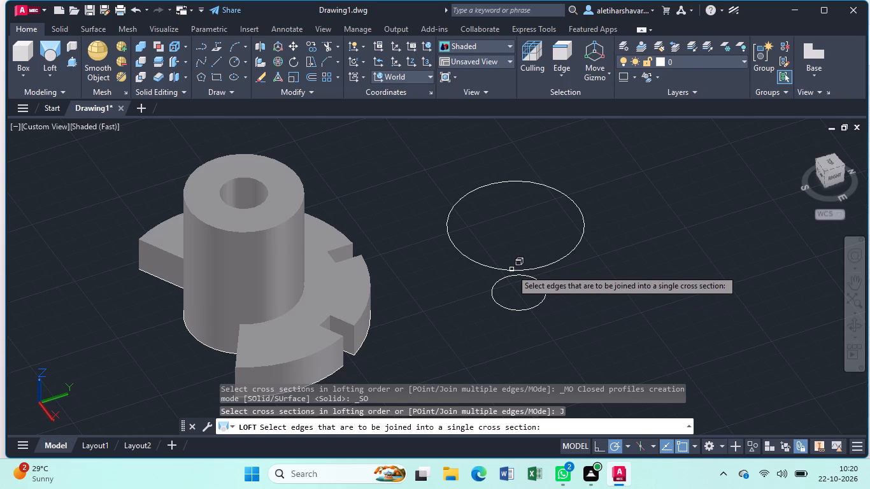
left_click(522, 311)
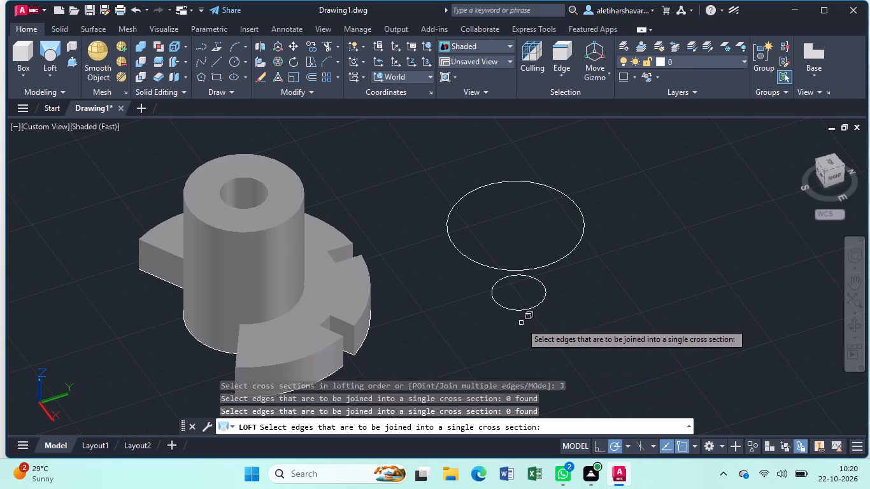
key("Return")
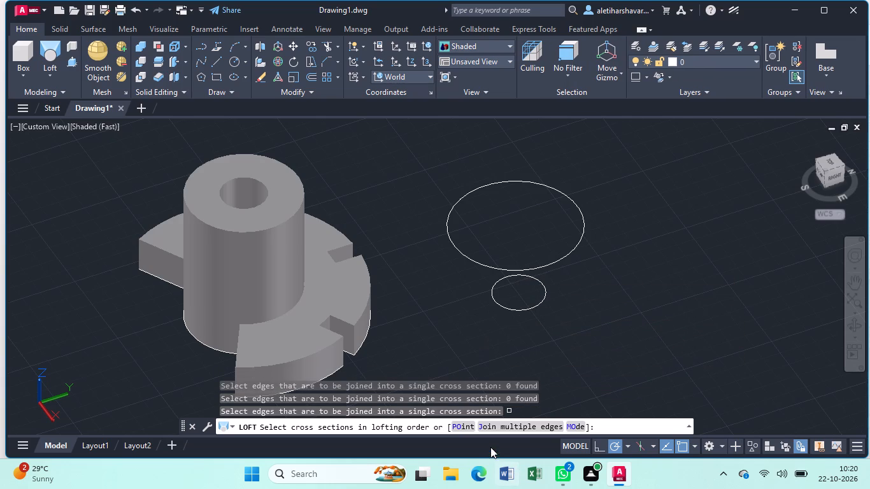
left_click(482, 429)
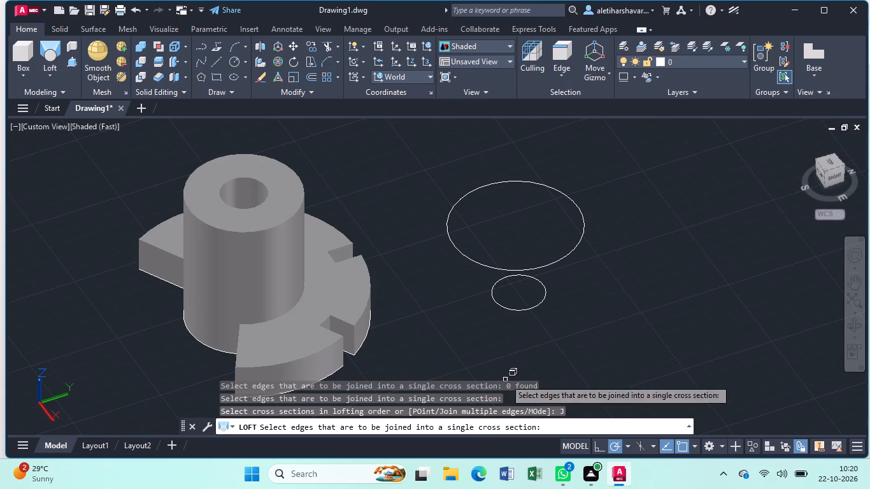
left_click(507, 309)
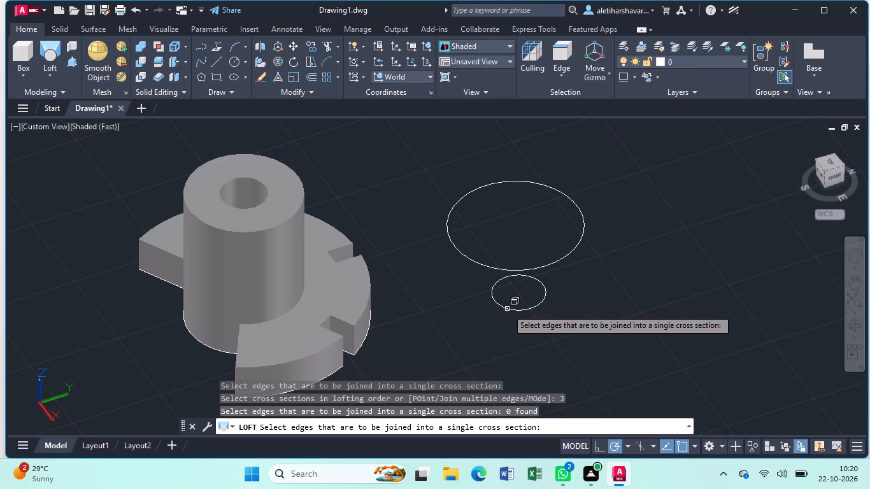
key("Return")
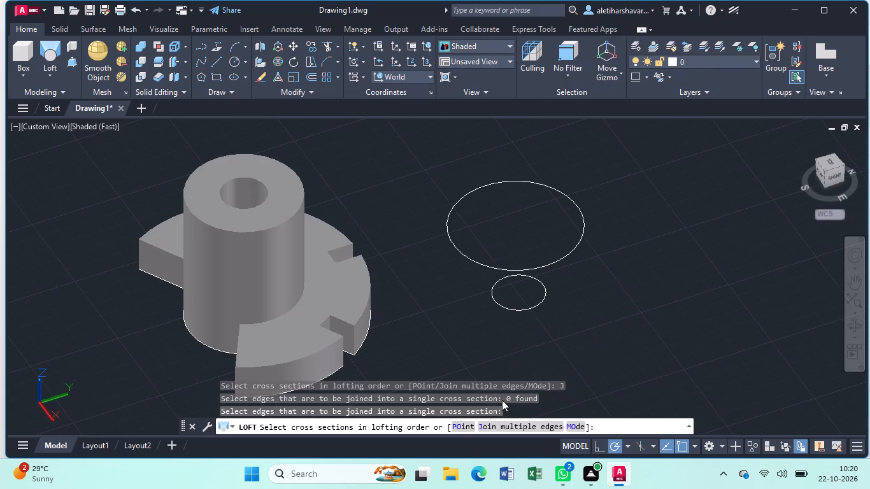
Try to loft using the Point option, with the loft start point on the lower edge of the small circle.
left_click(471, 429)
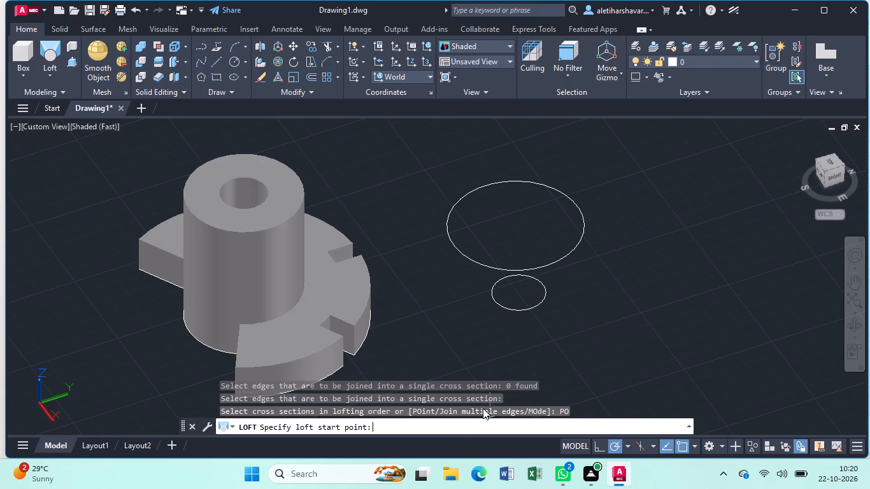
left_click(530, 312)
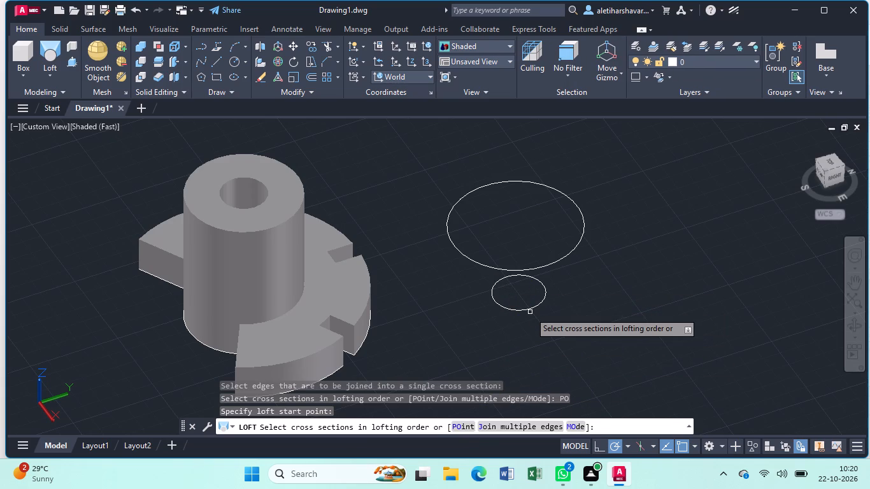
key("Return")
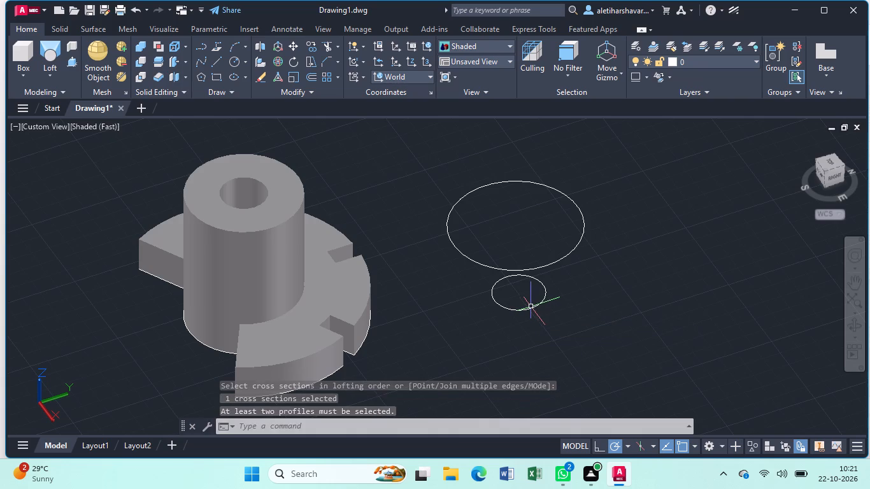
Apply the Shaded visual style to the model view.
left_click(94, 125)
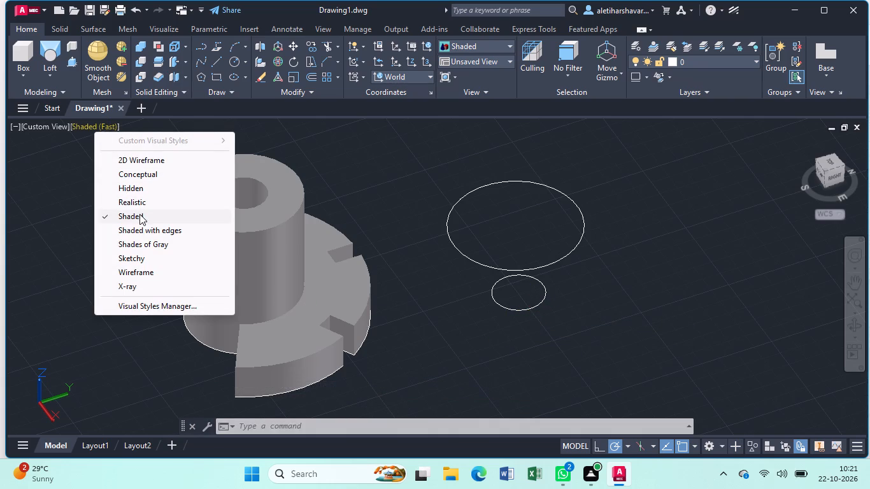
left_click(139, 214)
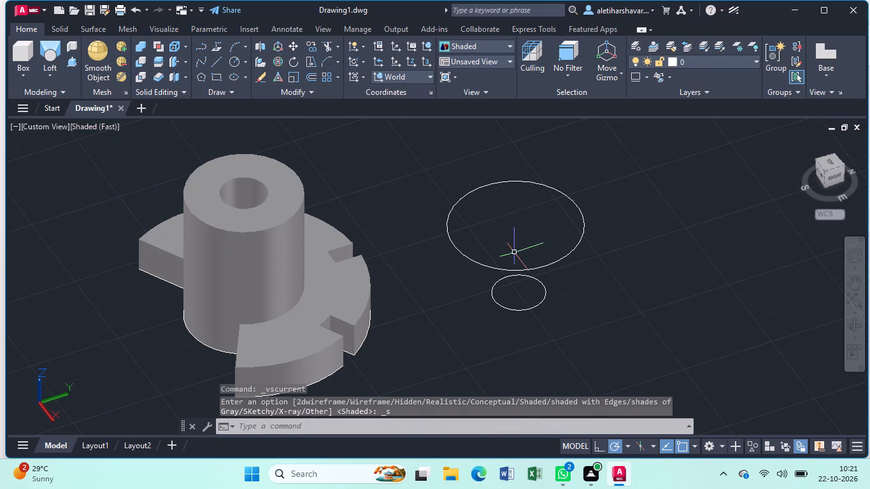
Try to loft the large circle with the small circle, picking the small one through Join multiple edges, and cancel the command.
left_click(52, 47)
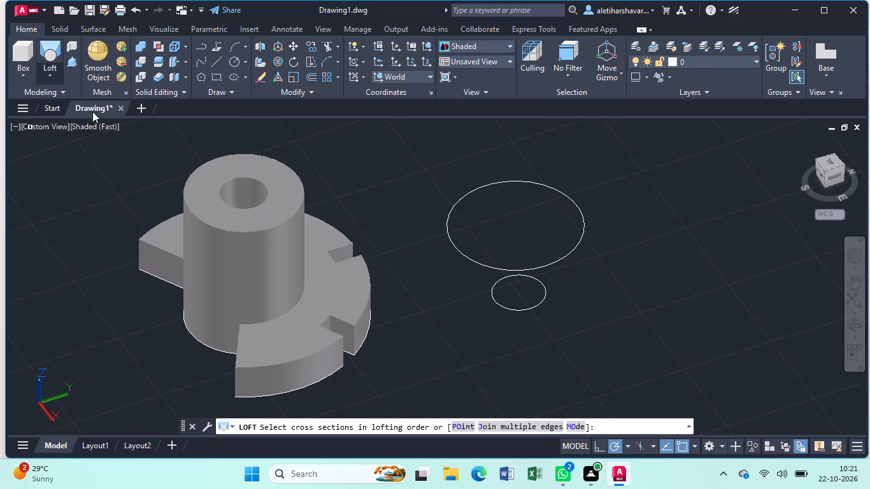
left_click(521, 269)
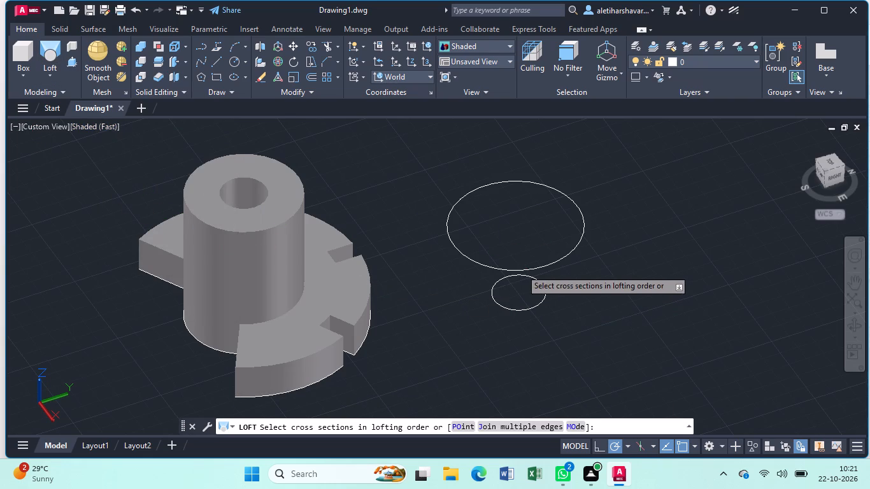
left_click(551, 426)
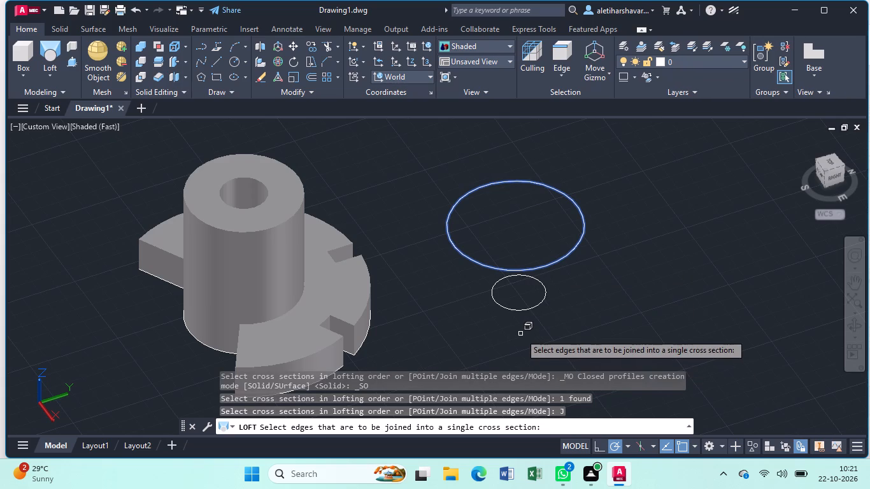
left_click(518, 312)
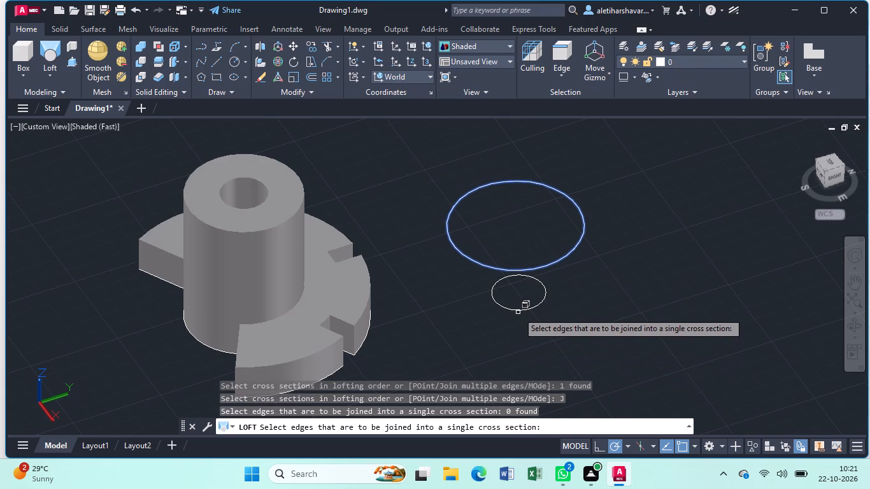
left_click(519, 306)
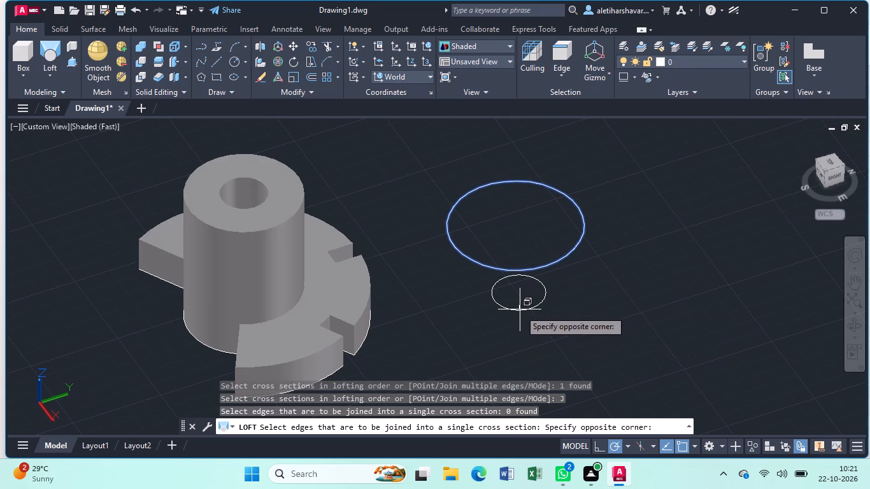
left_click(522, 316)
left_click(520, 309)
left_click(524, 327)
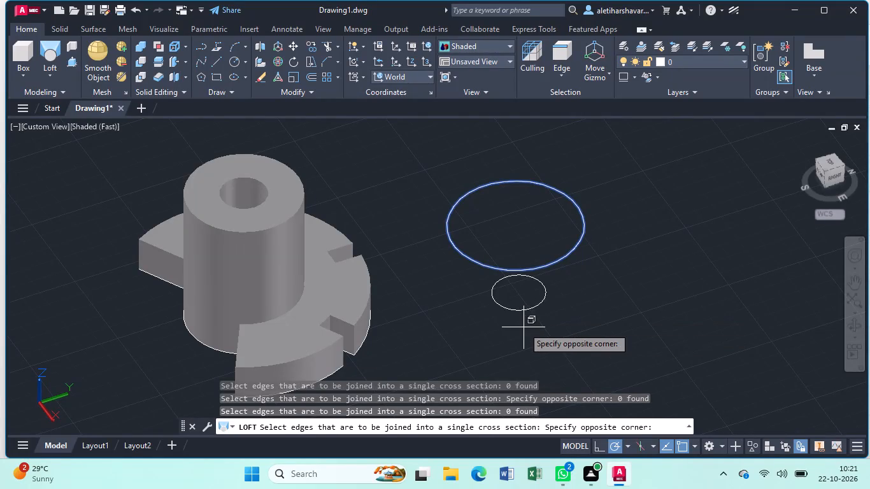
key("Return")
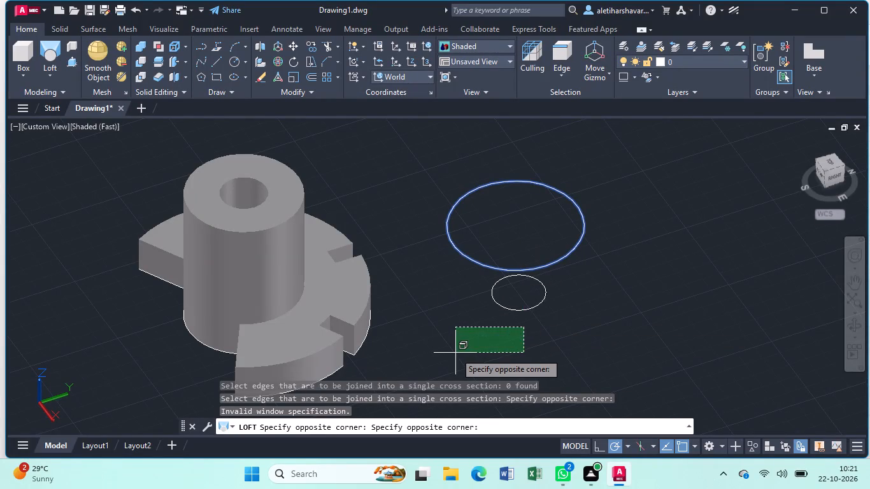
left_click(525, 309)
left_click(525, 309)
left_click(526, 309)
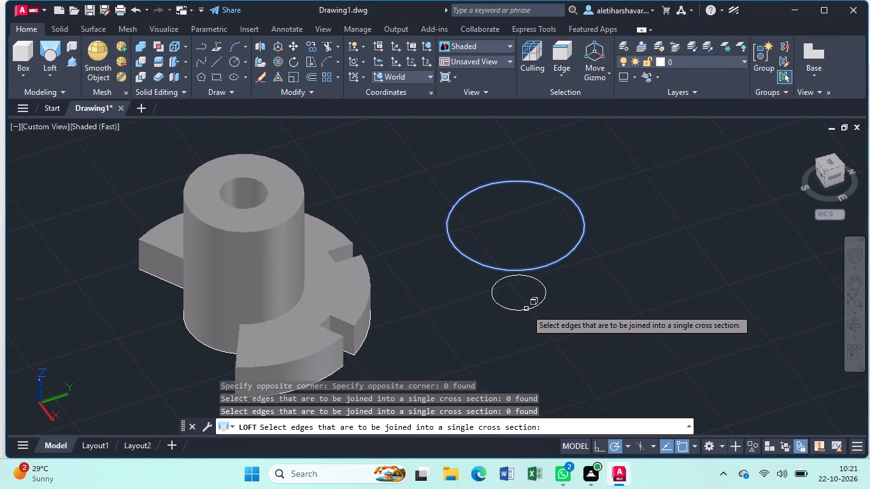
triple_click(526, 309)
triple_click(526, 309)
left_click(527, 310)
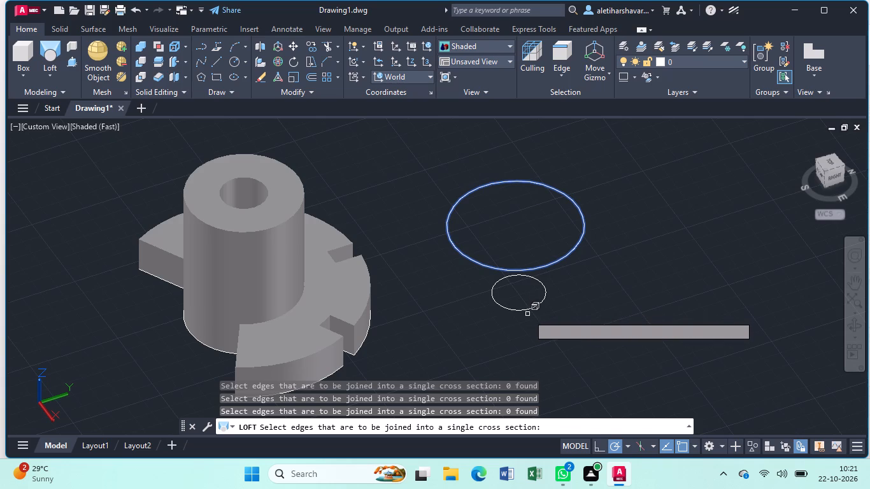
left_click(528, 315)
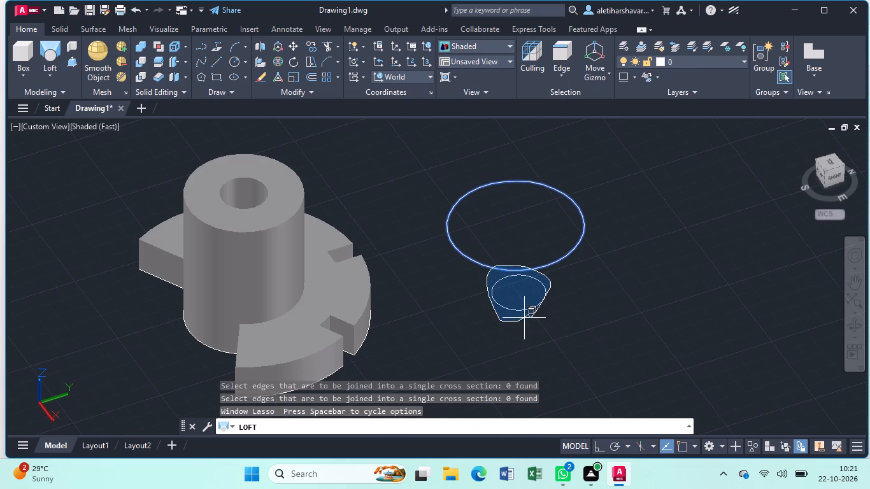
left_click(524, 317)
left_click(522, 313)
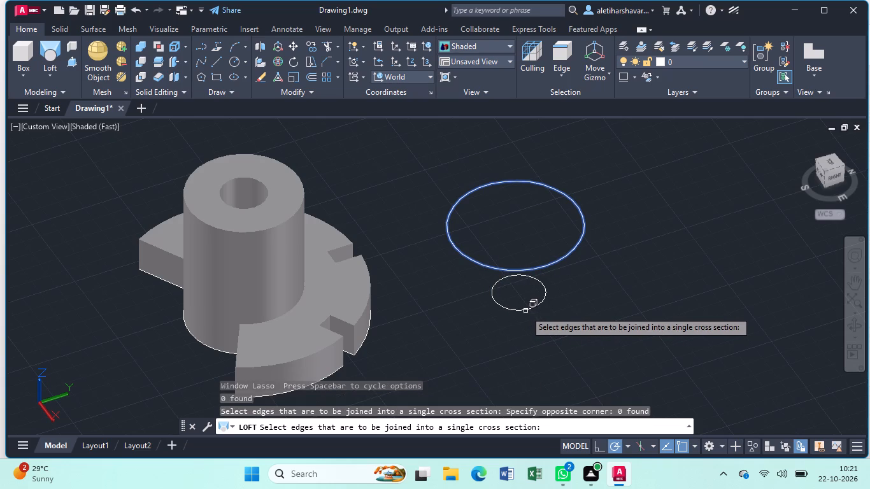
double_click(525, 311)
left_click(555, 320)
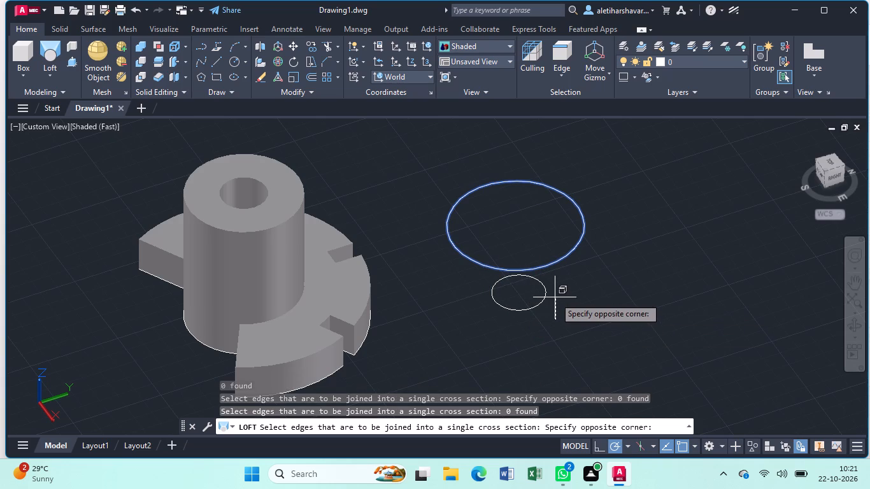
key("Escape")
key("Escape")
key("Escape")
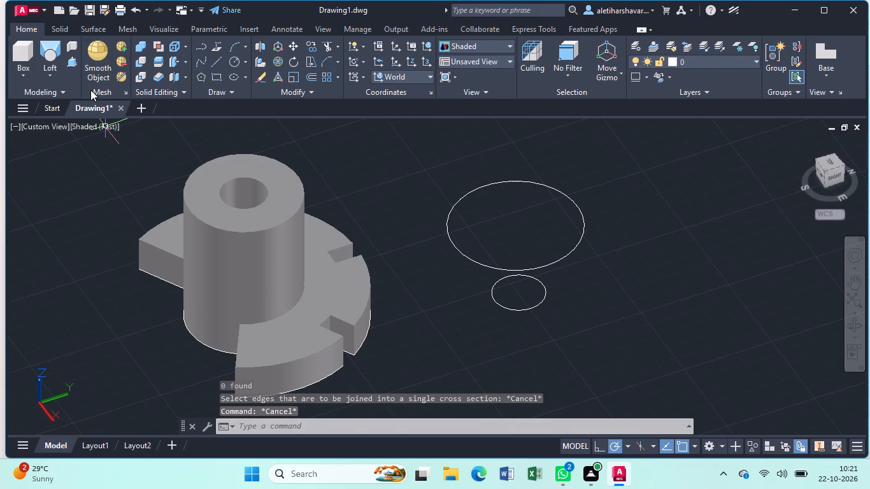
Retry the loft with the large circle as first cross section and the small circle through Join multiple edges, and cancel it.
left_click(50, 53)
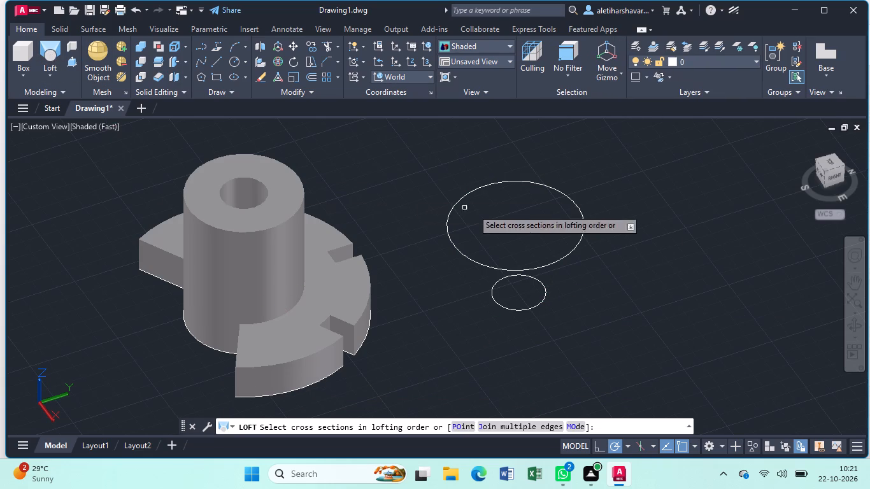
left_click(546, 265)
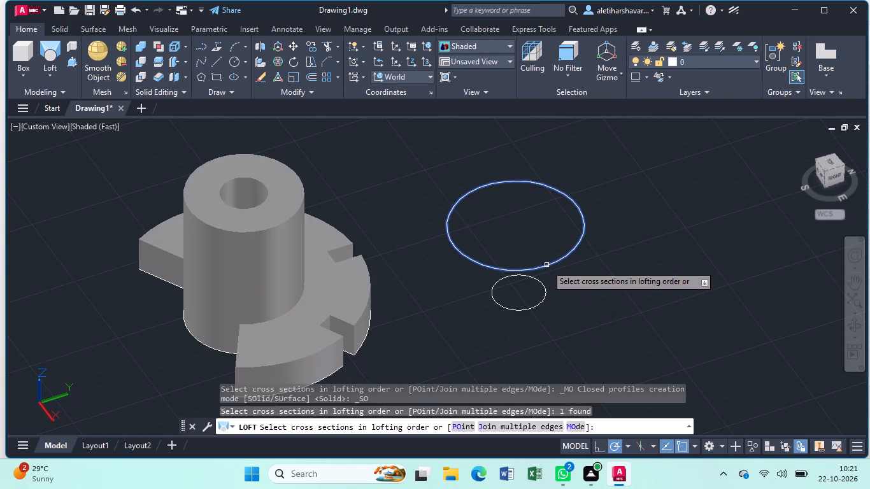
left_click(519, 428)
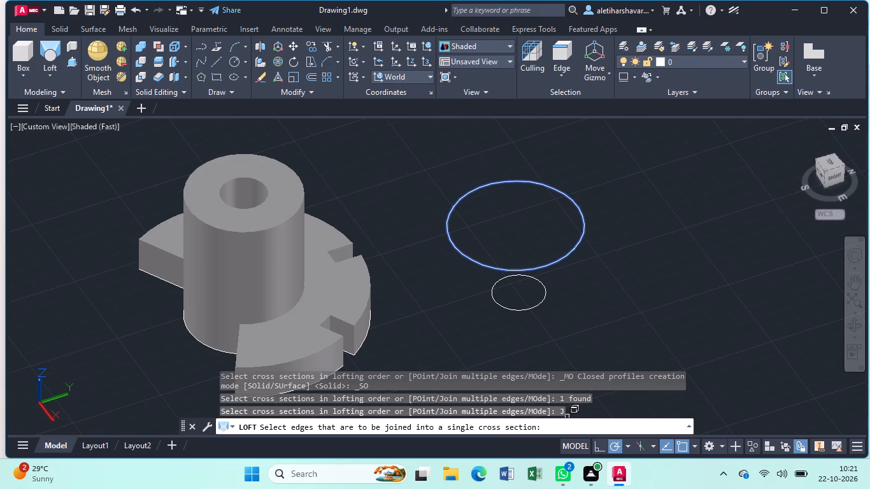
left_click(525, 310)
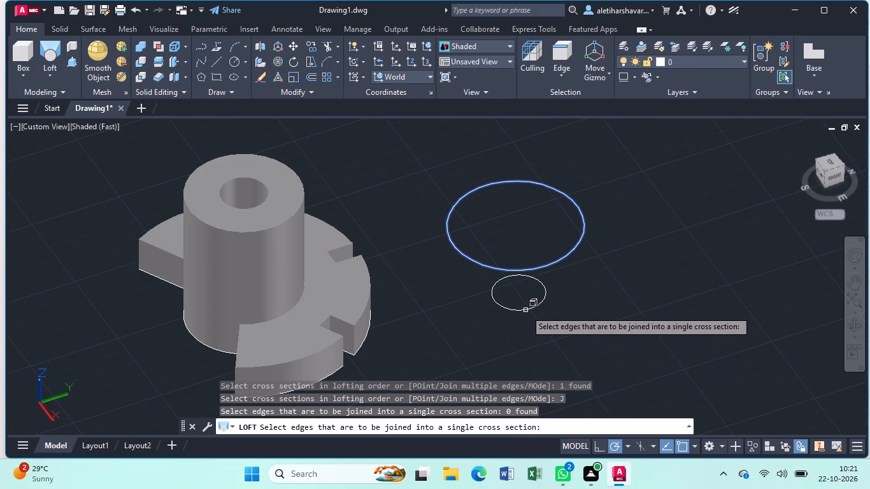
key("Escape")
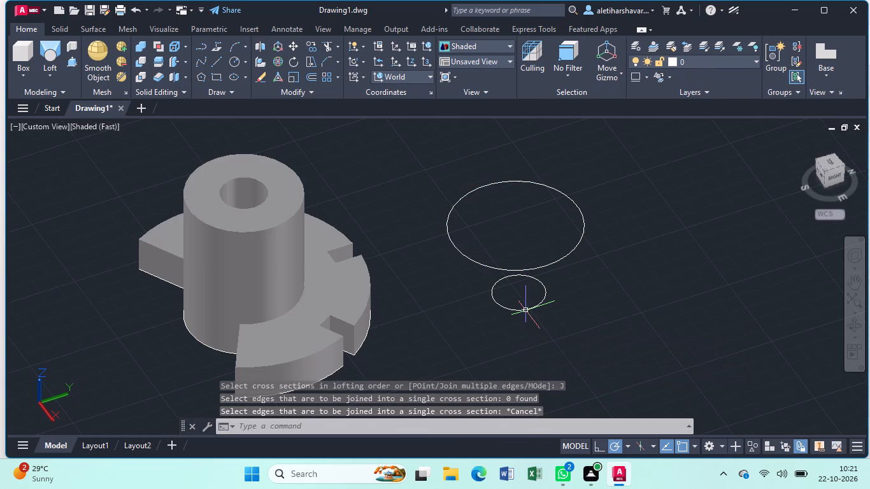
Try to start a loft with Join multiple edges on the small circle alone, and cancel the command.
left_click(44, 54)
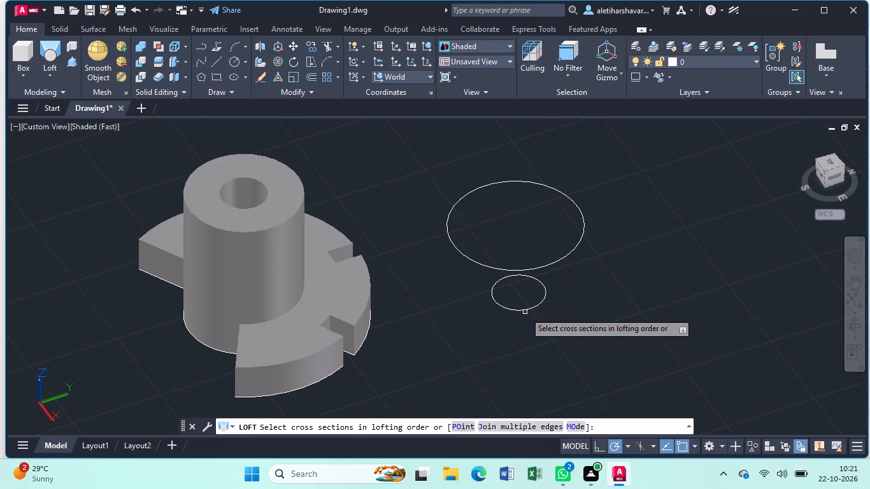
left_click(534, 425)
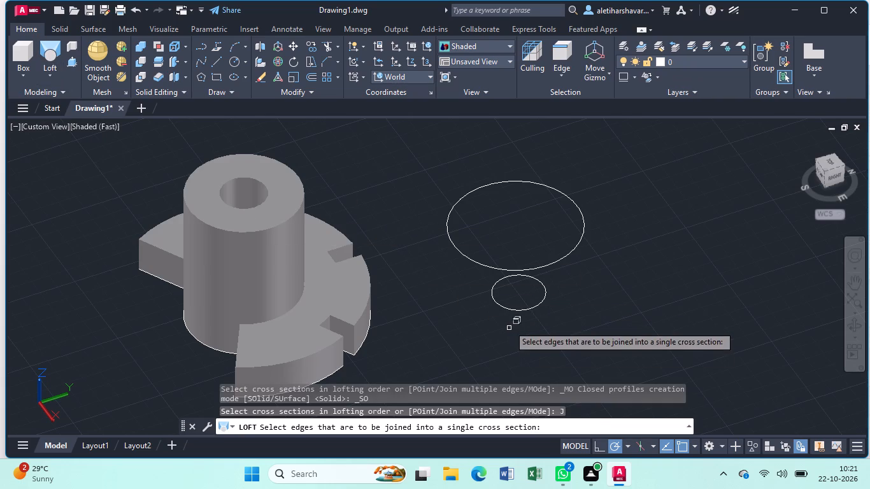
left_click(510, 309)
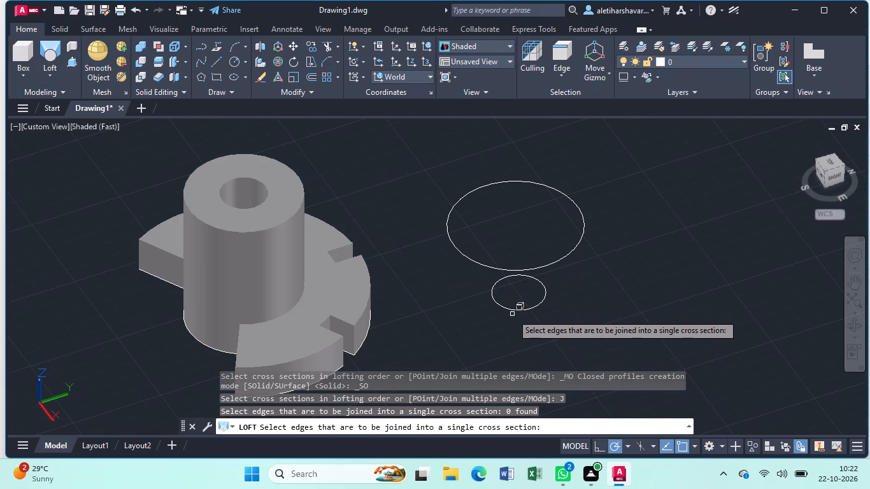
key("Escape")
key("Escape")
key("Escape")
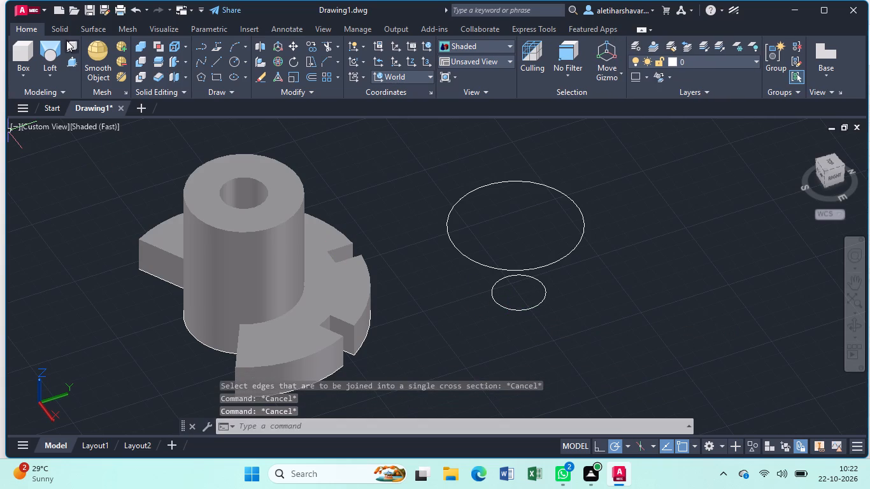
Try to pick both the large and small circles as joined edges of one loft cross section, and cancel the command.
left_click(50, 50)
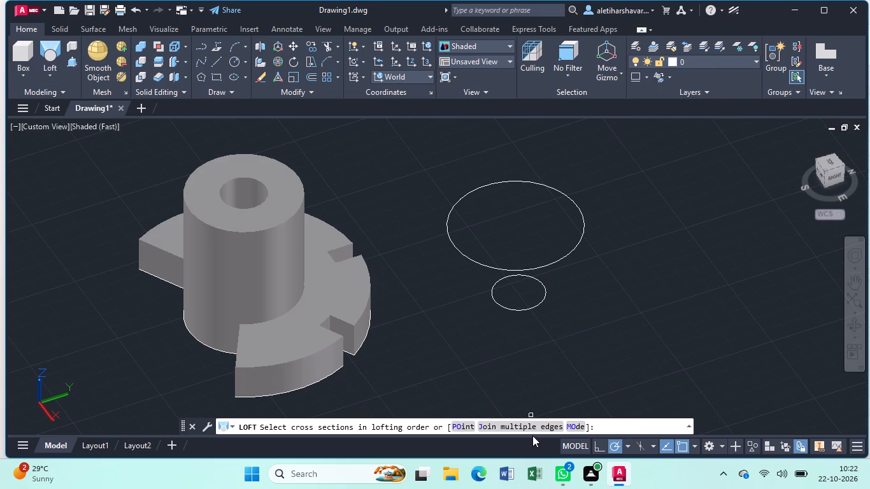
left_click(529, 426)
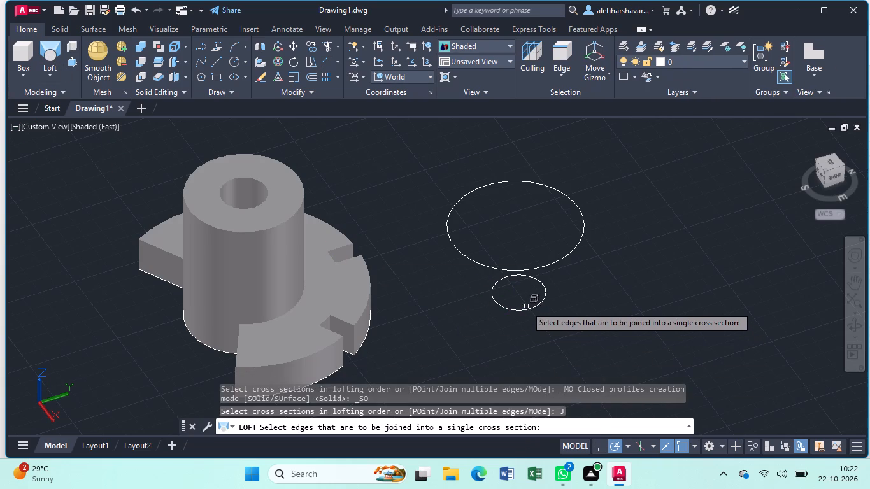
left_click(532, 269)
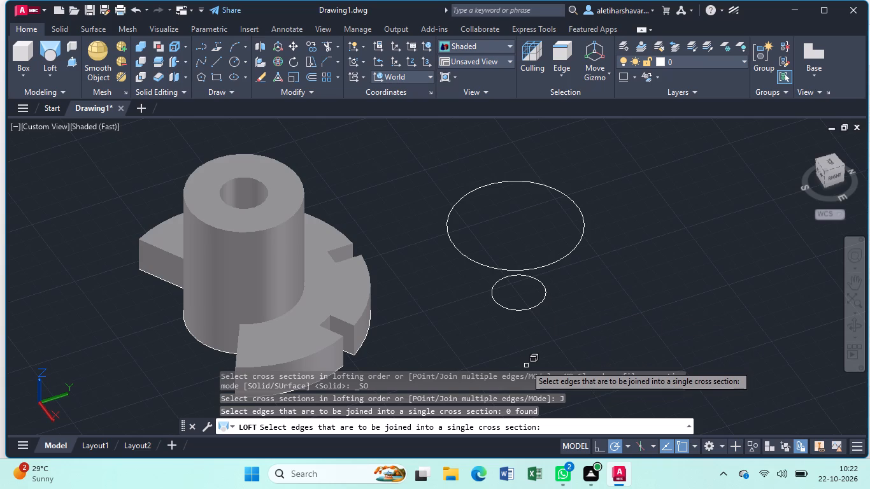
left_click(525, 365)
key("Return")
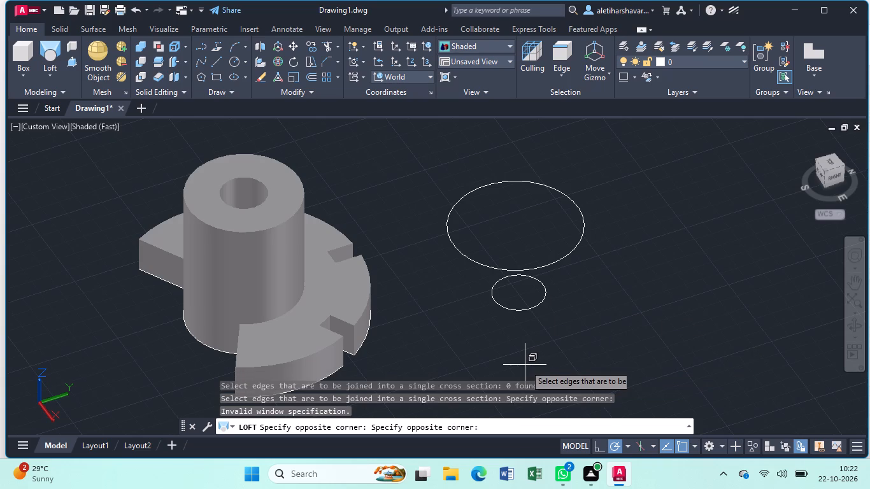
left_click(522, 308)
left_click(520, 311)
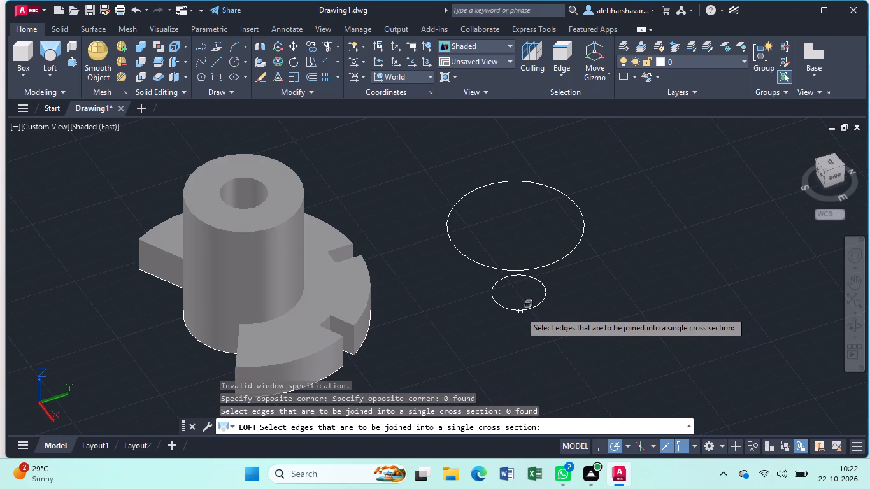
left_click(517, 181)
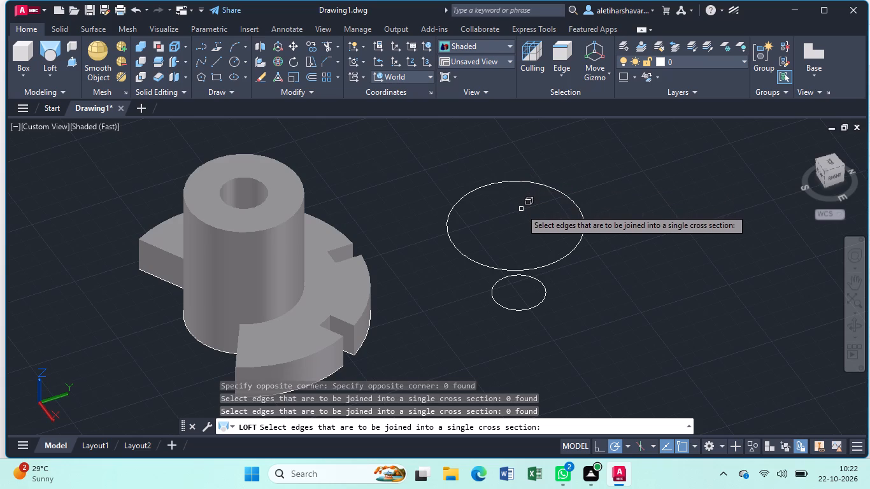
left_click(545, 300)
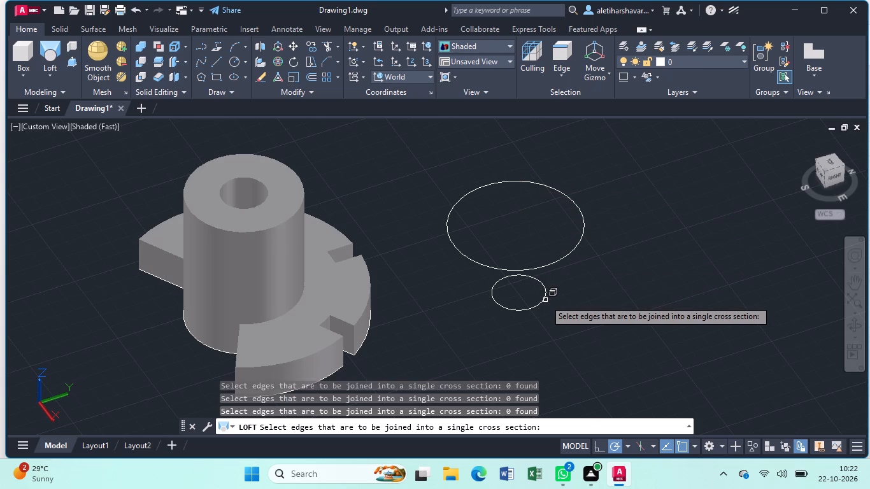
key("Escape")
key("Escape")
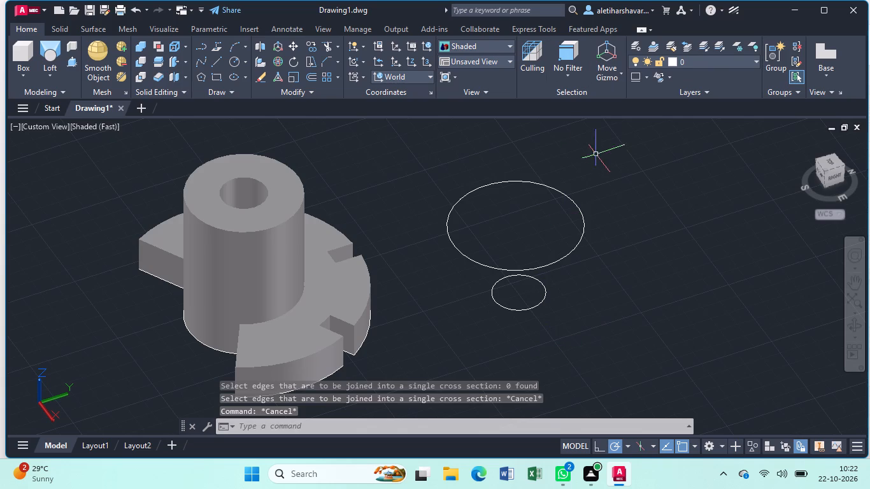
Delete the large and small practice circles beside the solid.
left_click(632, 185)
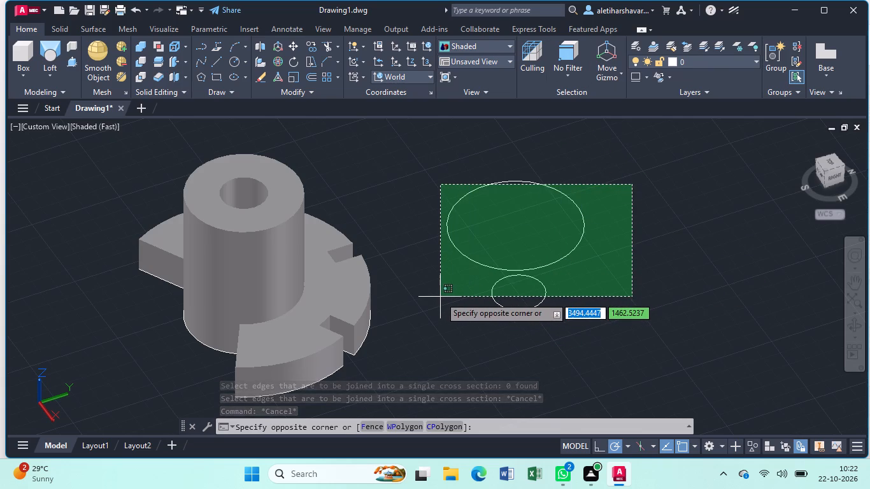
left_click(440, 297)
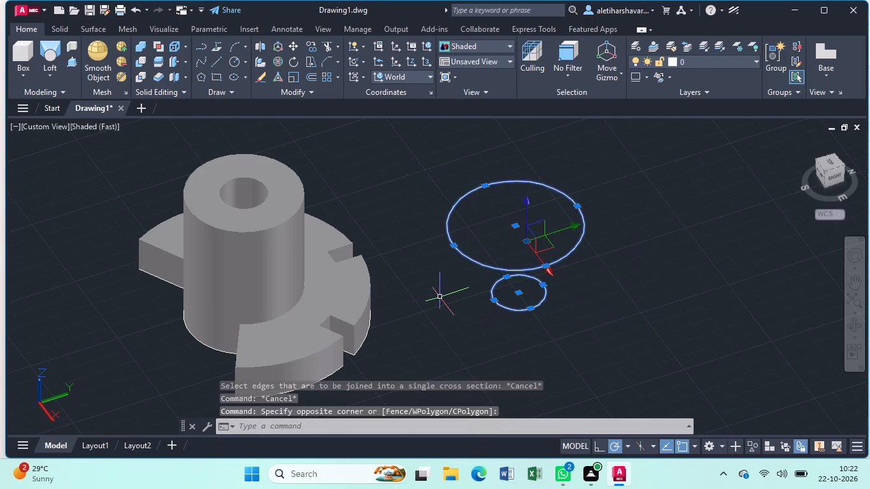
key("Delete")
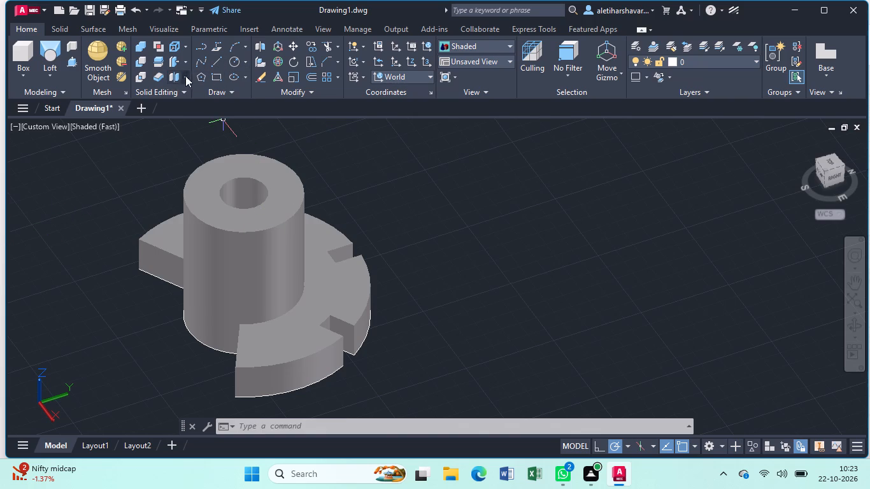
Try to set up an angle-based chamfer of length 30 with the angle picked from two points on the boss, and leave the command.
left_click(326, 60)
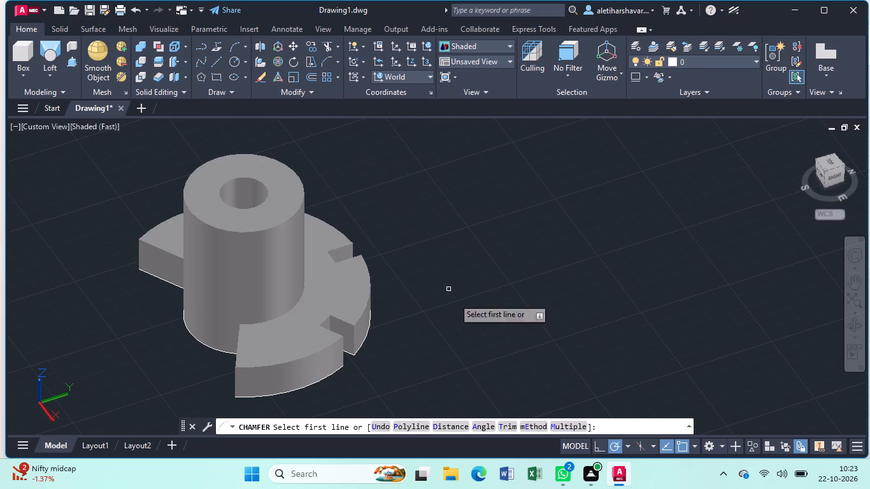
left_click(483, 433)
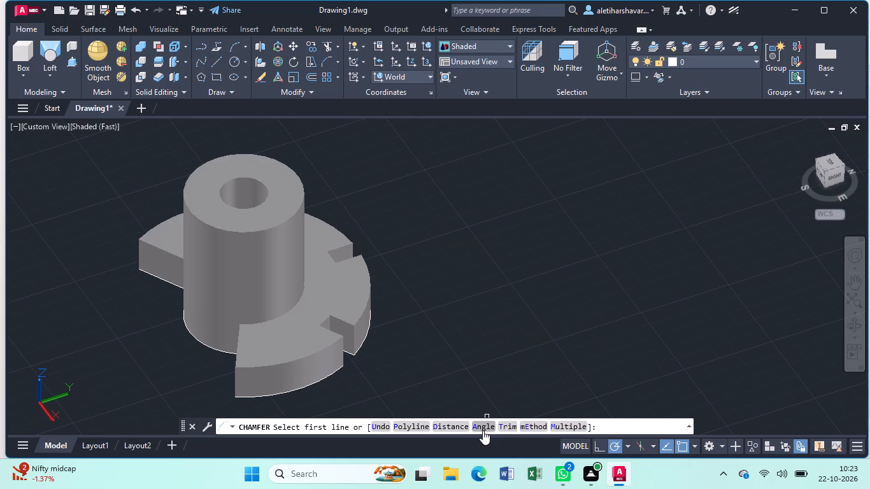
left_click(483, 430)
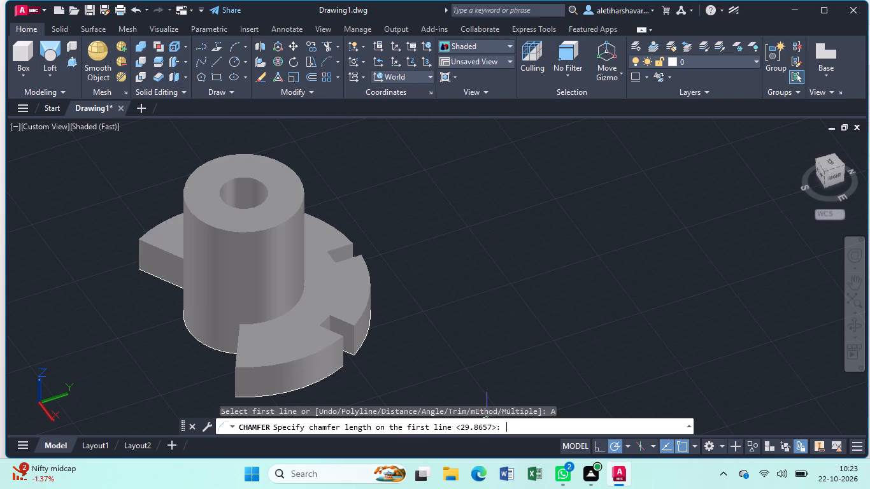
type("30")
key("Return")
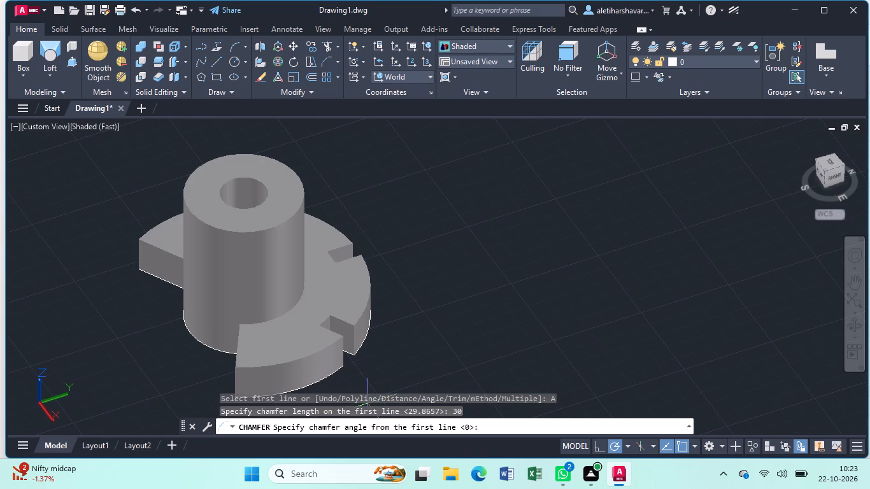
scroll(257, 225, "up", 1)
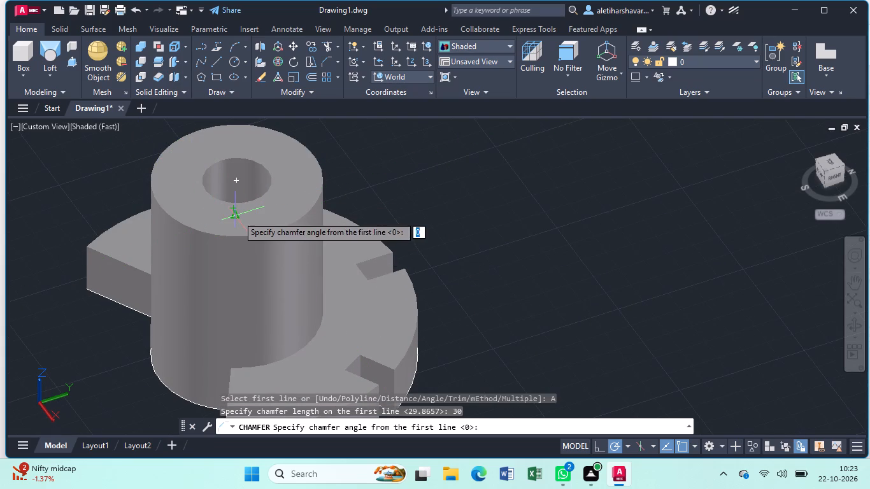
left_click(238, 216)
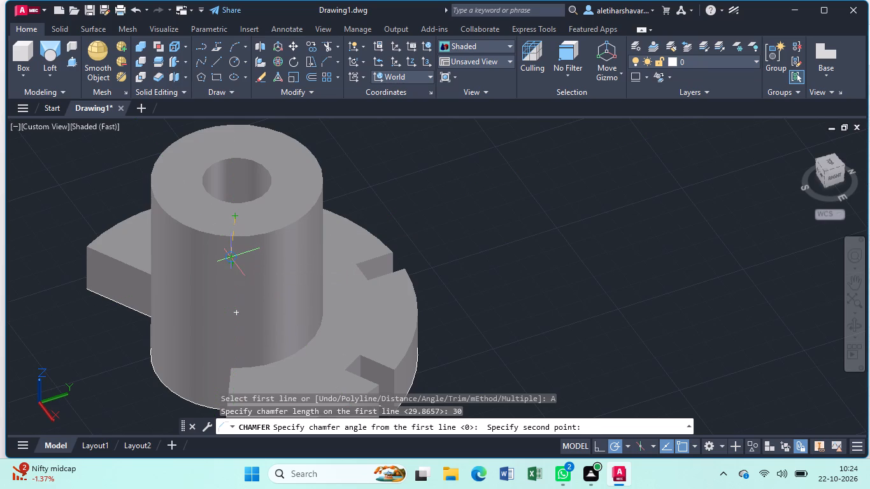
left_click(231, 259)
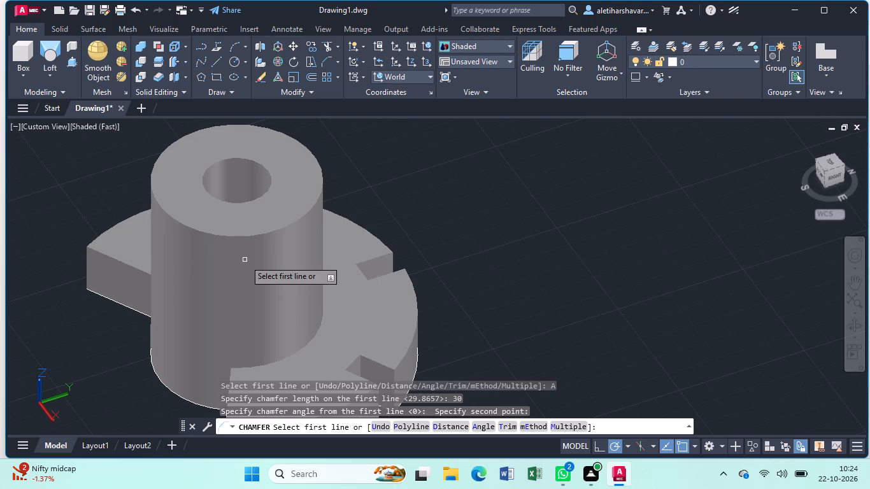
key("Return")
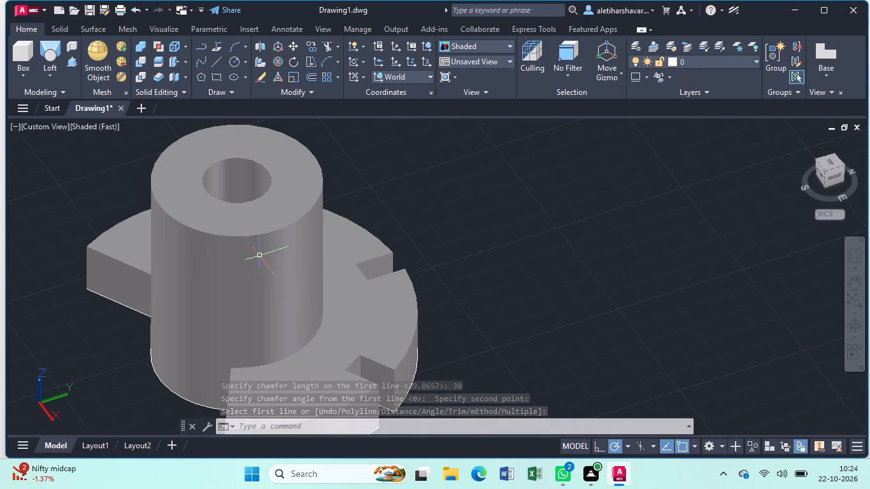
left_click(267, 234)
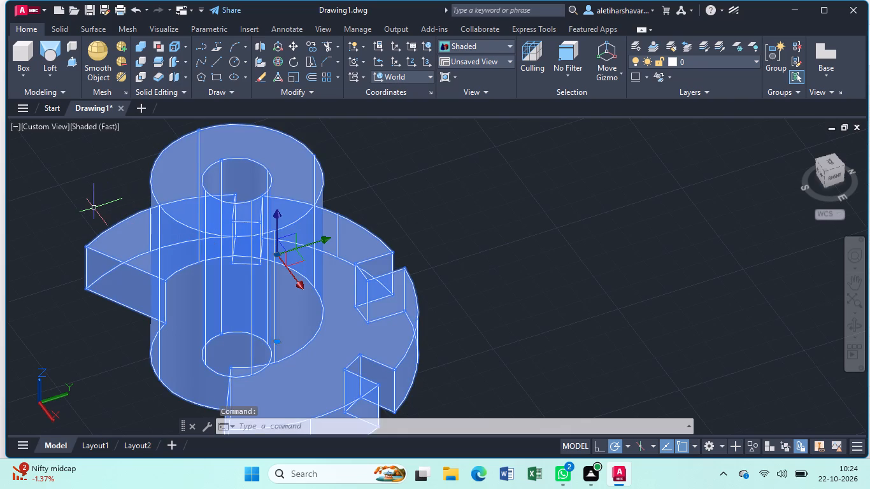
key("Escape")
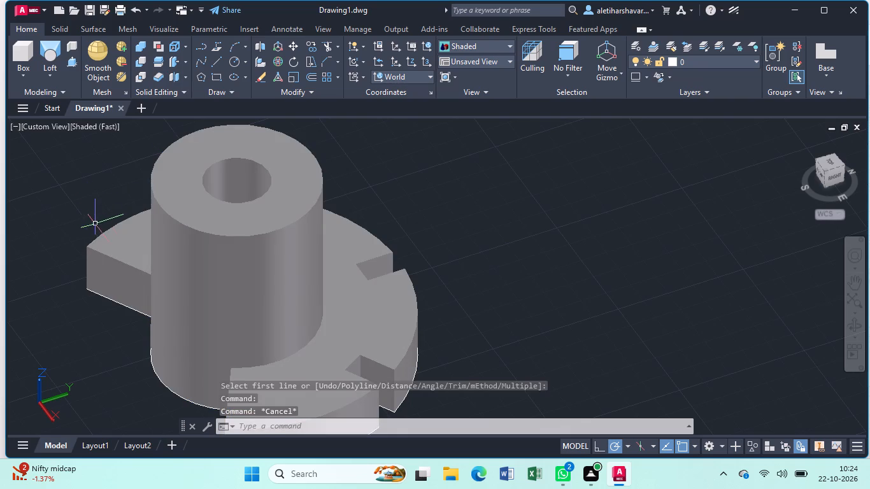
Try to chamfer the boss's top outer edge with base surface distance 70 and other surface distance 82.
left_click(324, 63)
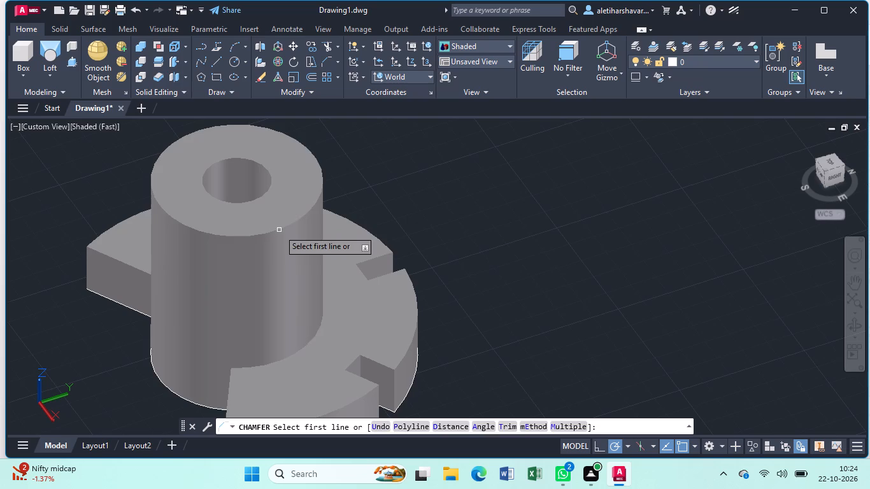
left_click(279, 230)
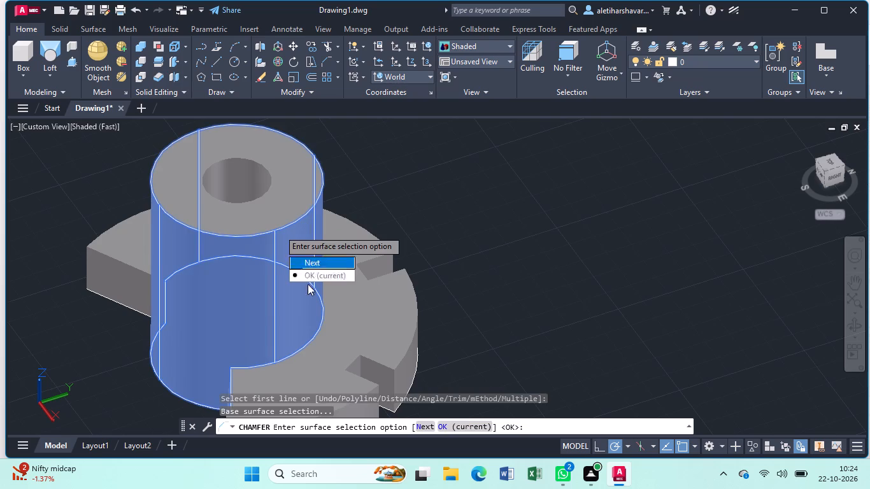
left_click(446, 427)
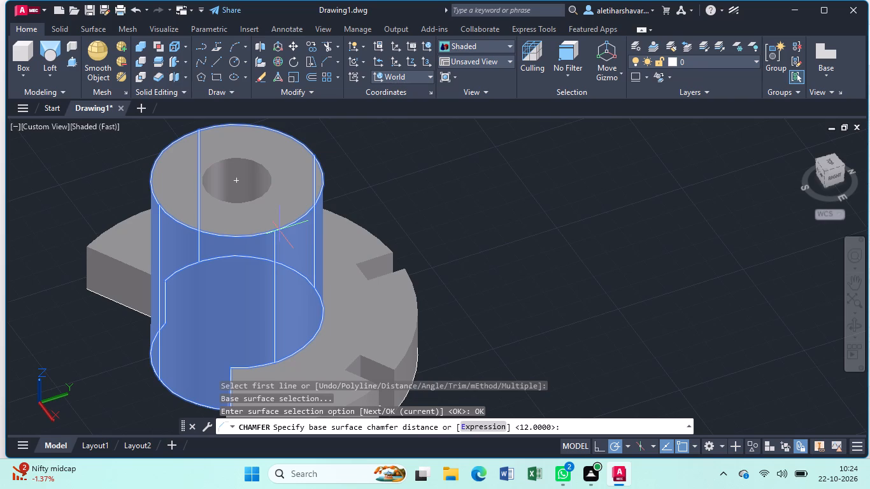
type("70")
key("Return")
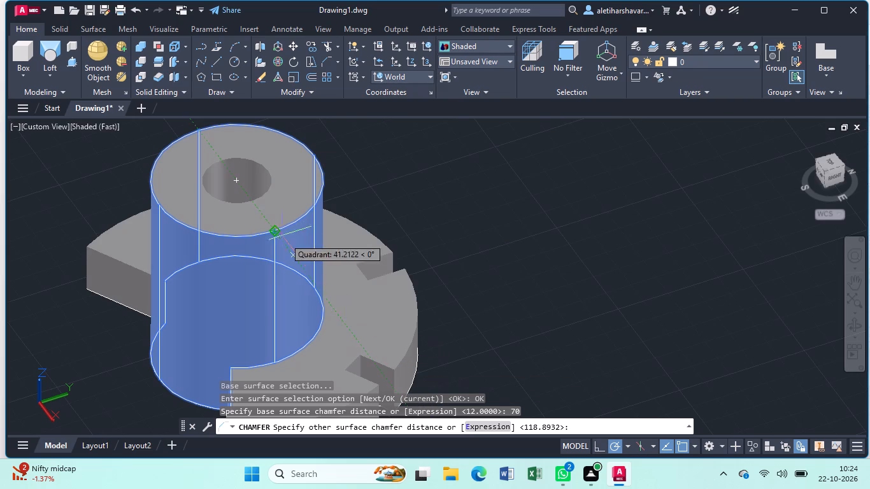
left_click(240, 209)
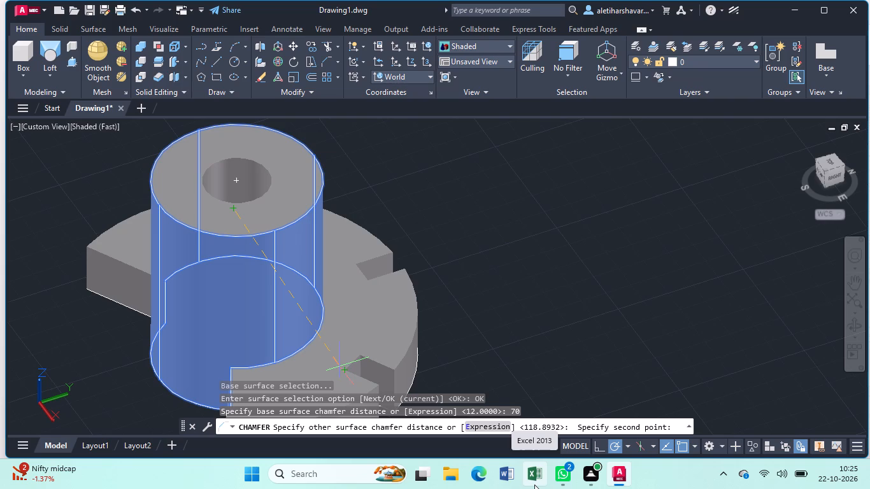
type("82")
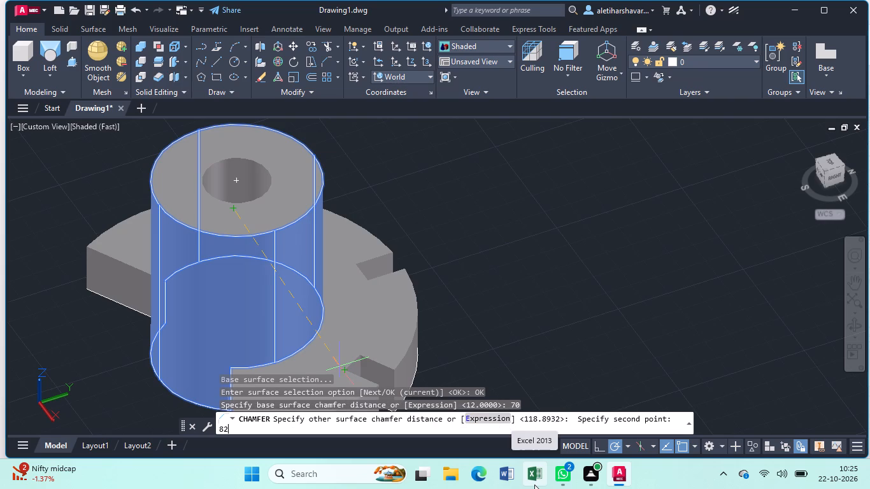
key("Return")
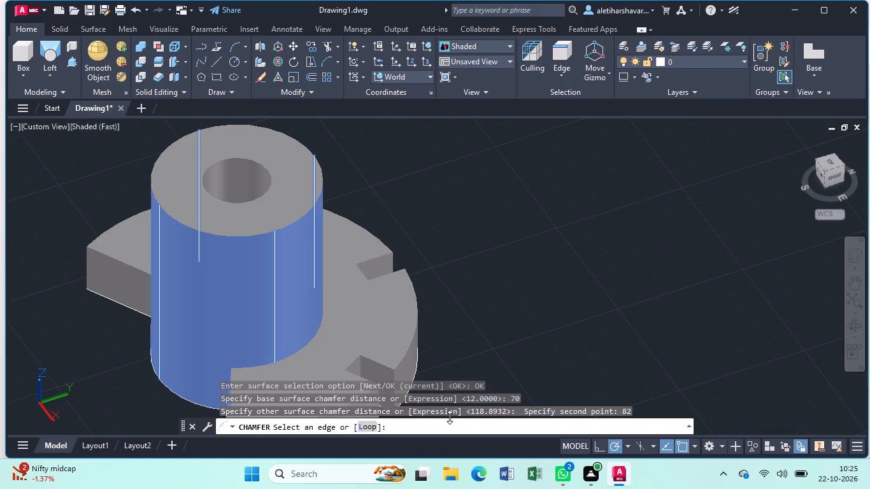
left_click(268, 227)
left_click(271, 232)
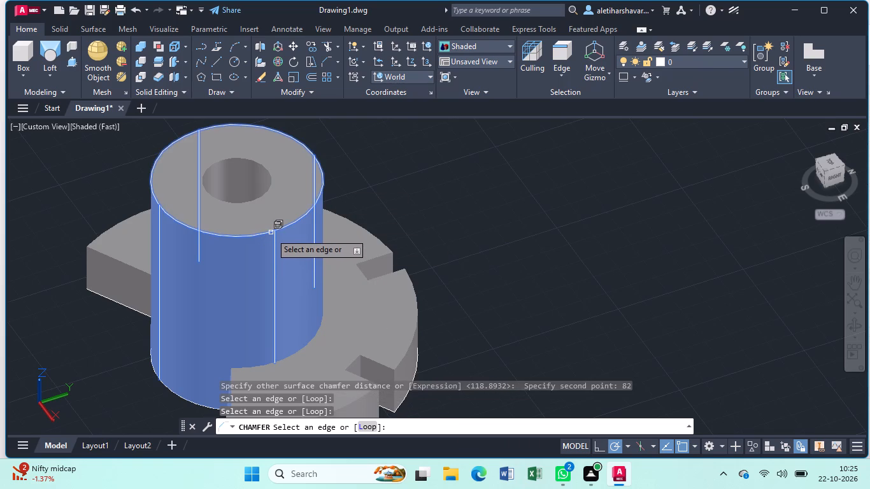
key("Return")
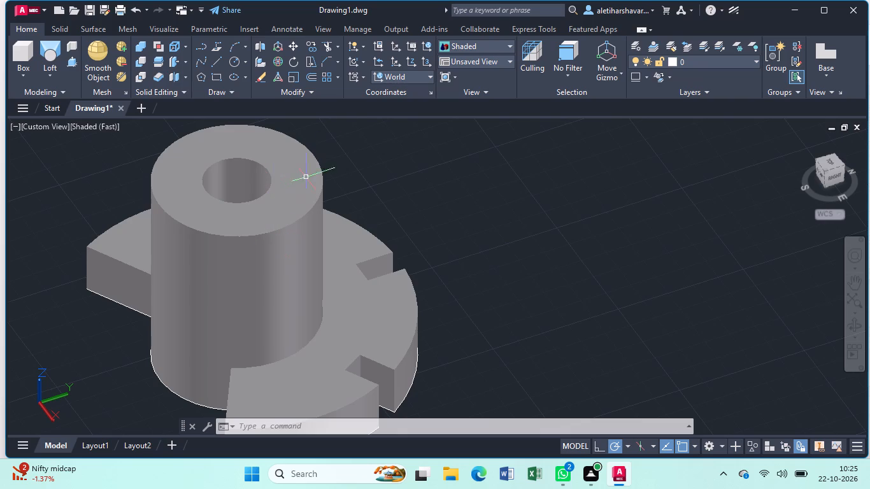
Fillet the boss's top outer edge with a radius of 12.
left_click(337, 61)
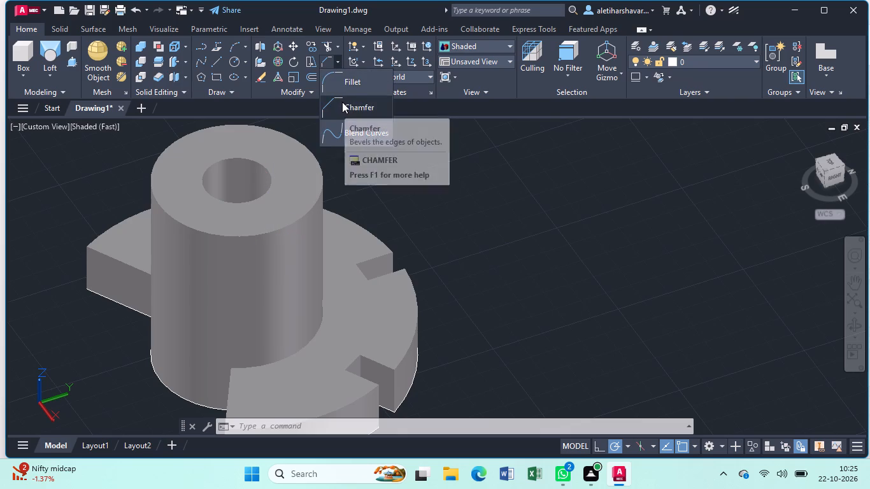
left_click(352, 79)
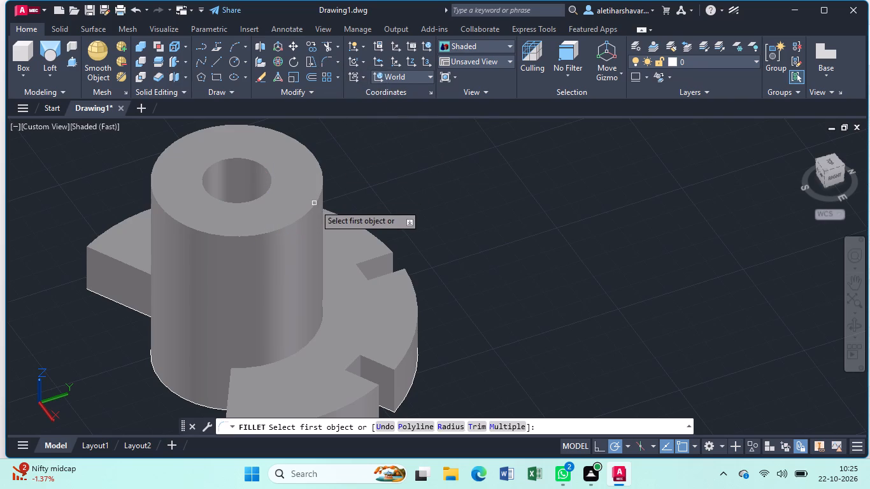
double_click(315, 204)
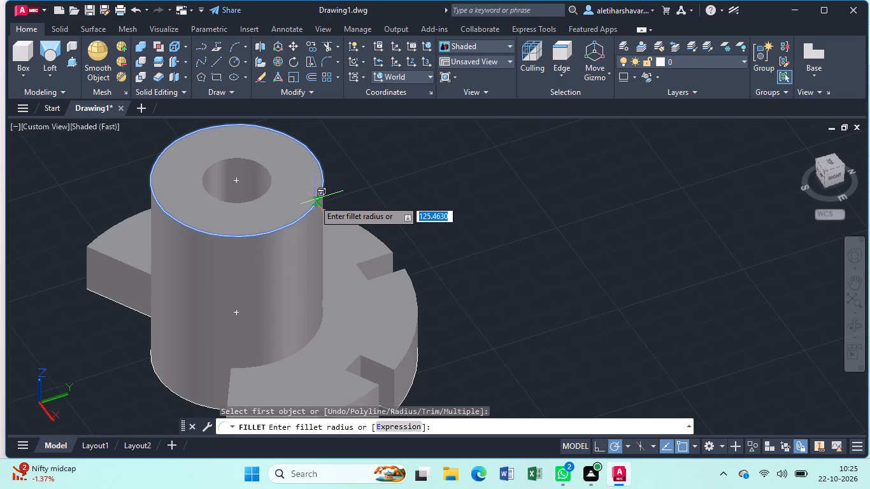
type("12")
key("Return")
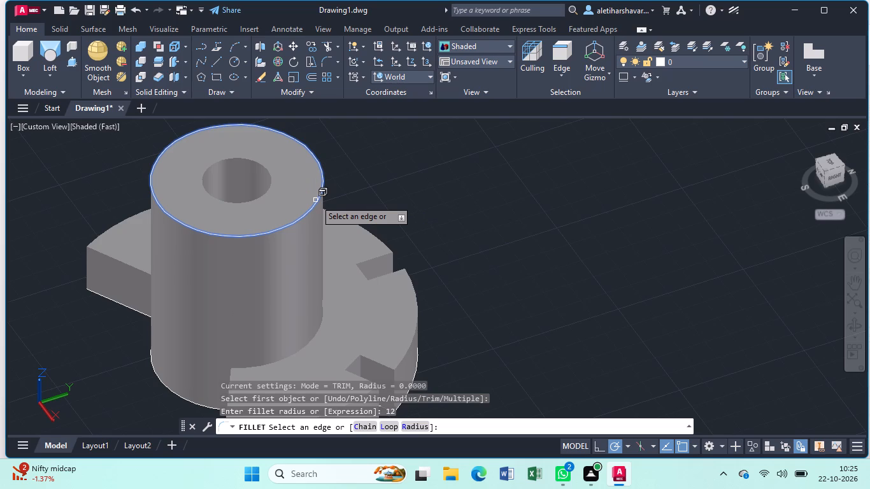
key("Return")
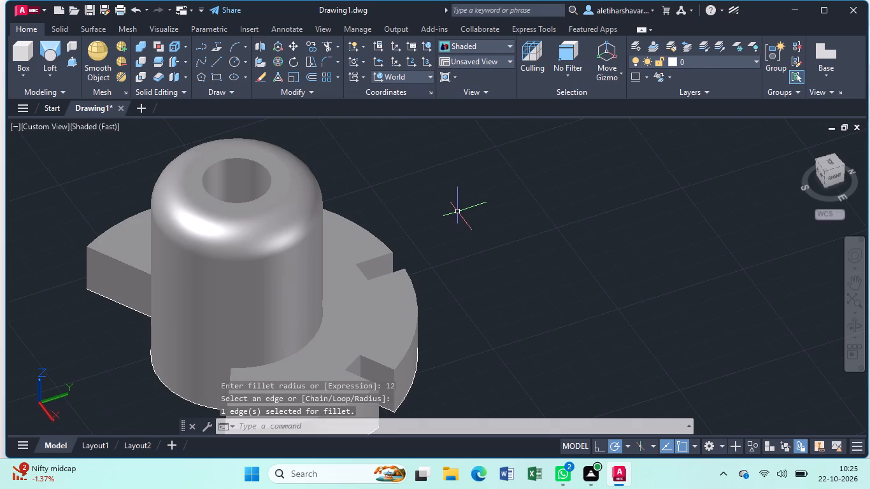
Start another chamfer on the solid and set its Angle option to length 30 and angle 12.
left_click(346, 65)
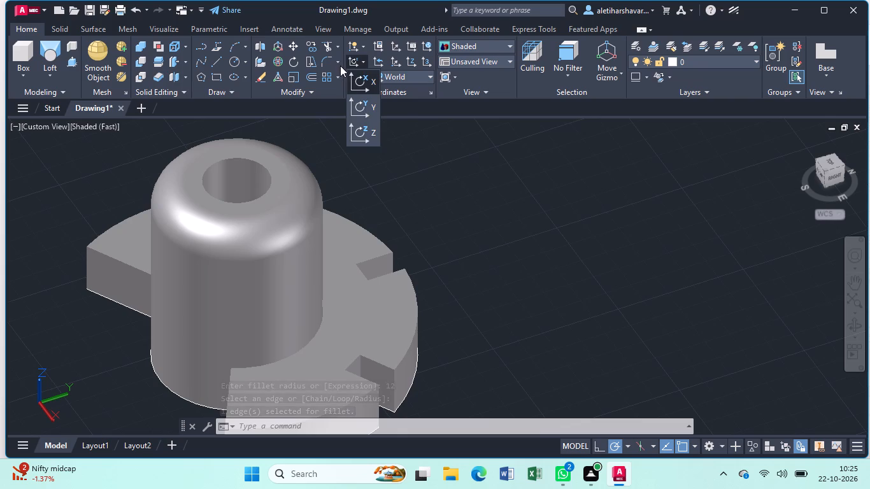
left_click(340, 66)
left_click(333, 106)
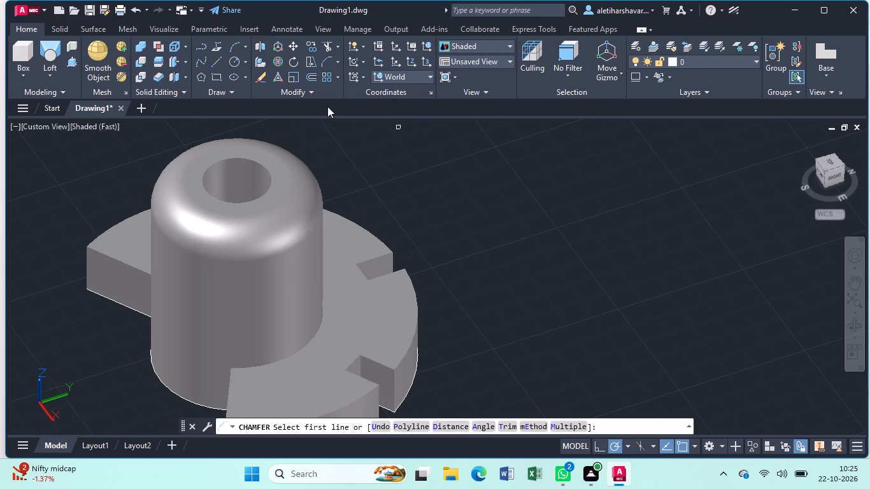
double_click(289, 216)
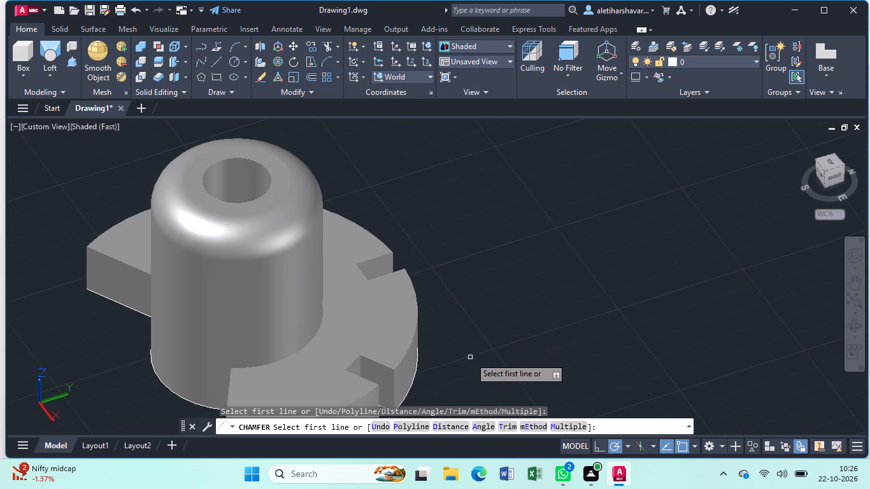
left_click(481, 425)
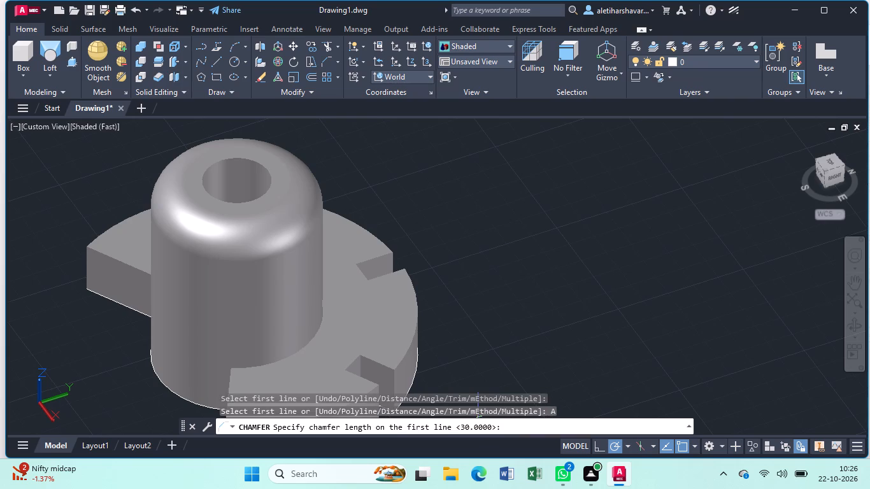
key("3")
key("0")
key("Return")
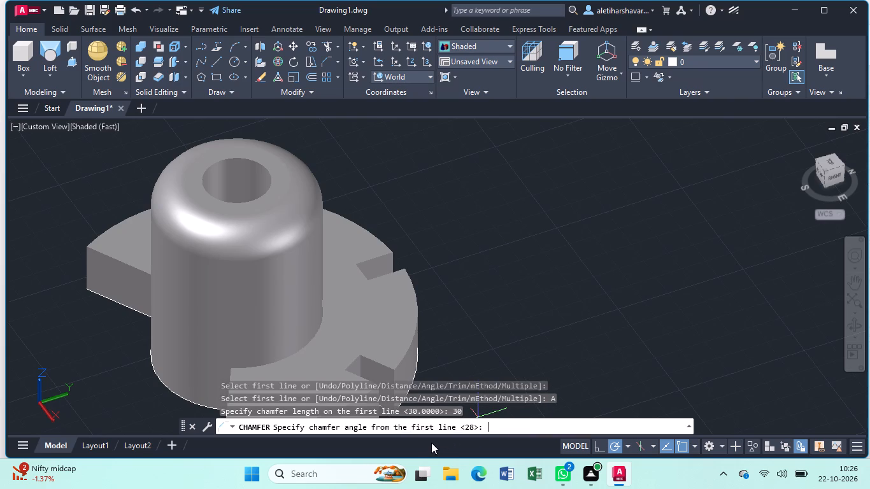
type("12")
key("Return")
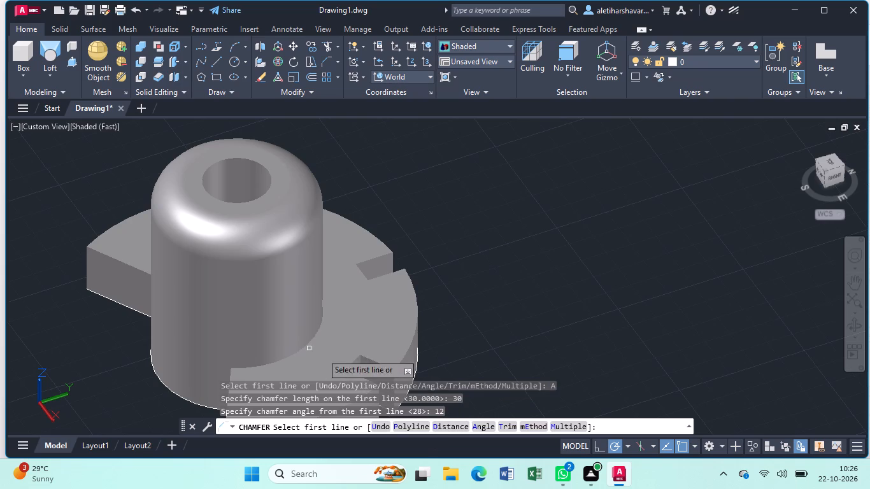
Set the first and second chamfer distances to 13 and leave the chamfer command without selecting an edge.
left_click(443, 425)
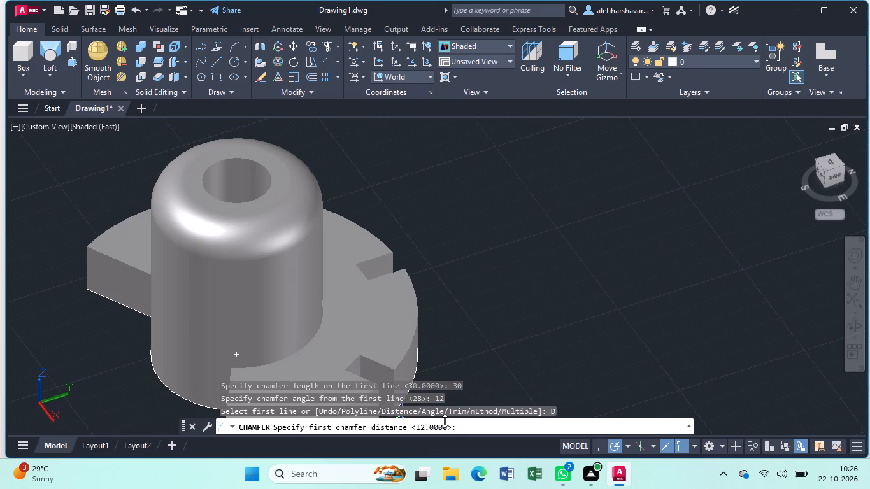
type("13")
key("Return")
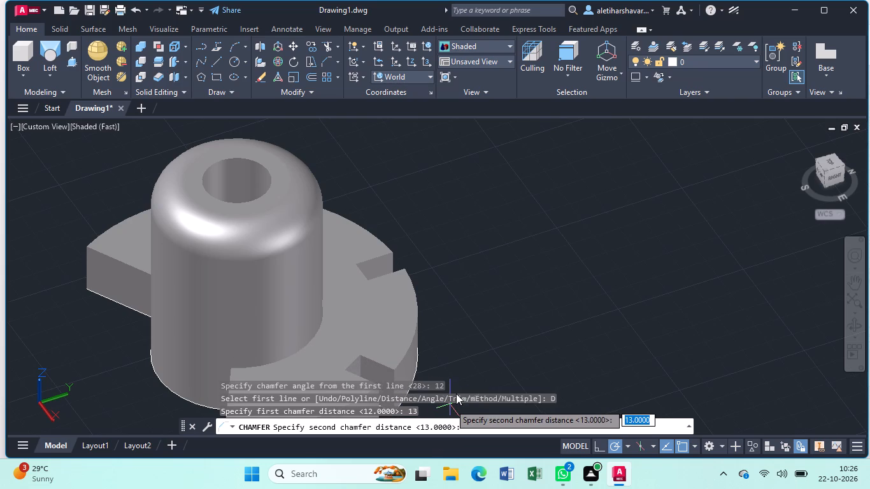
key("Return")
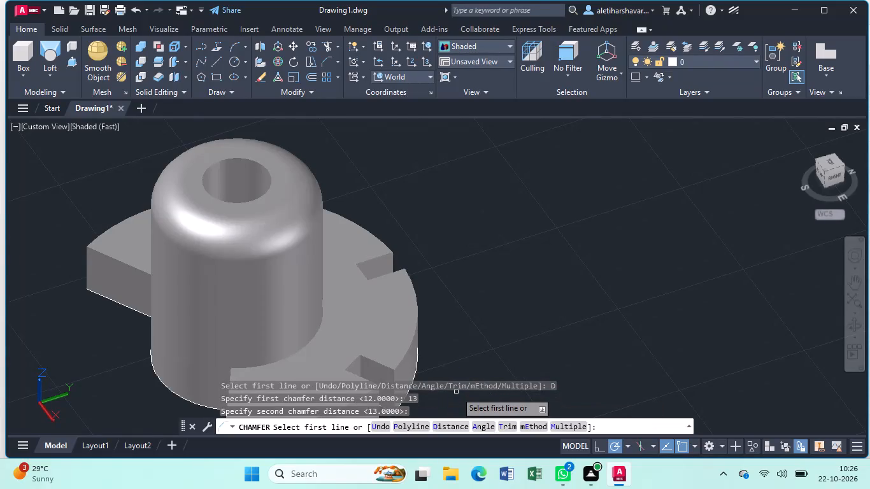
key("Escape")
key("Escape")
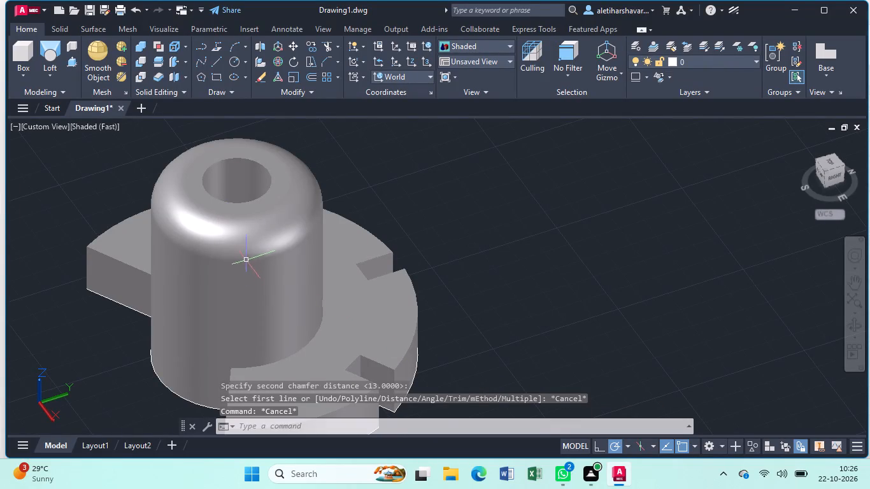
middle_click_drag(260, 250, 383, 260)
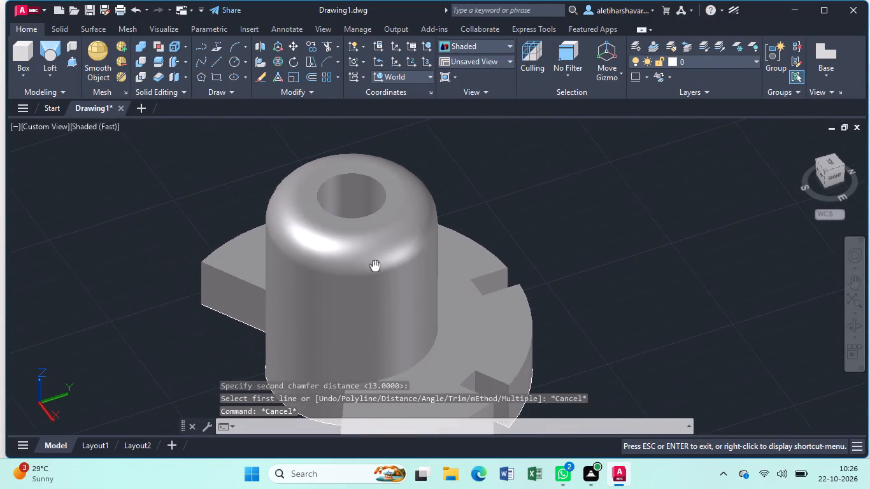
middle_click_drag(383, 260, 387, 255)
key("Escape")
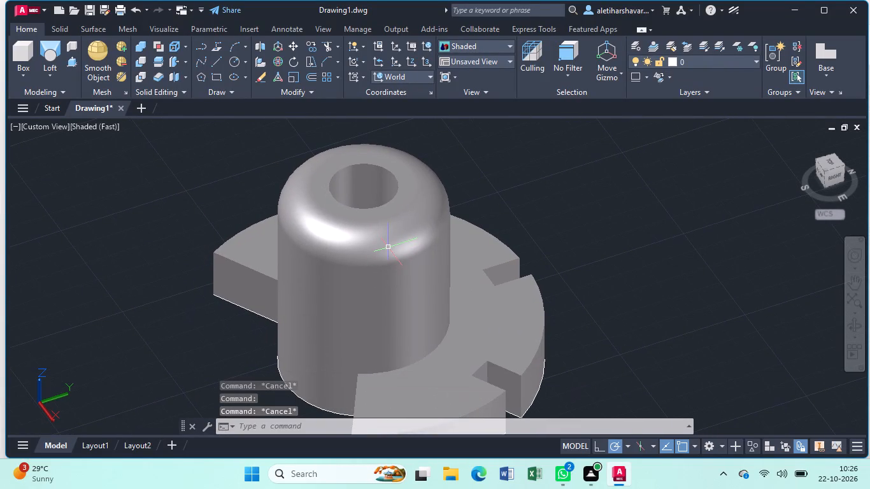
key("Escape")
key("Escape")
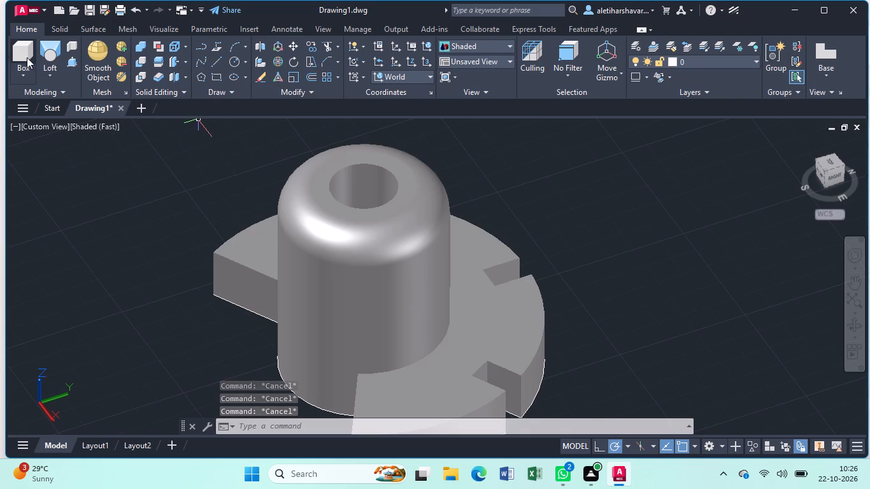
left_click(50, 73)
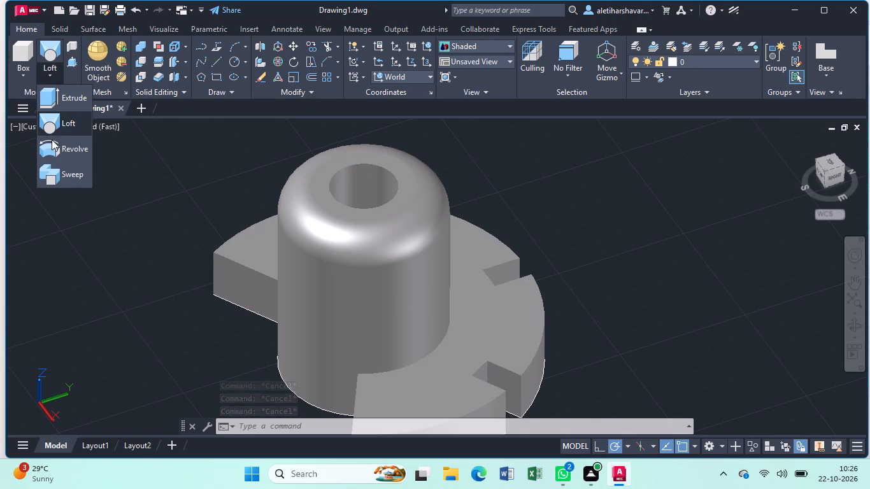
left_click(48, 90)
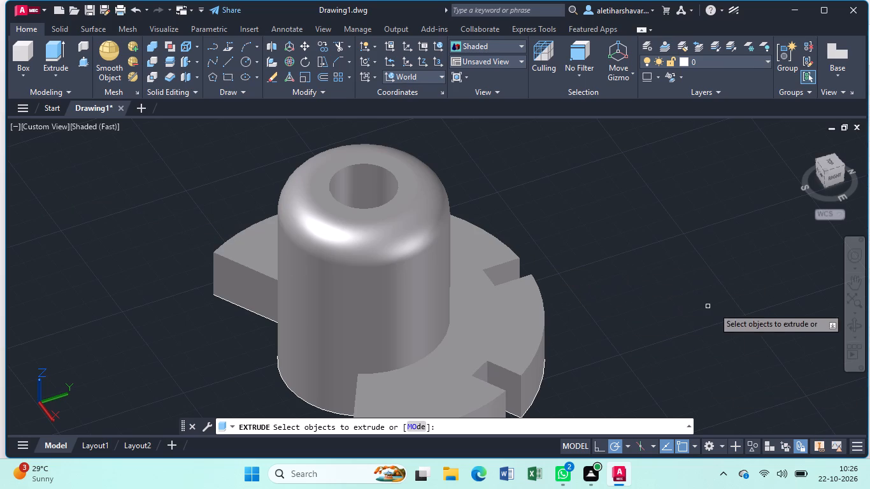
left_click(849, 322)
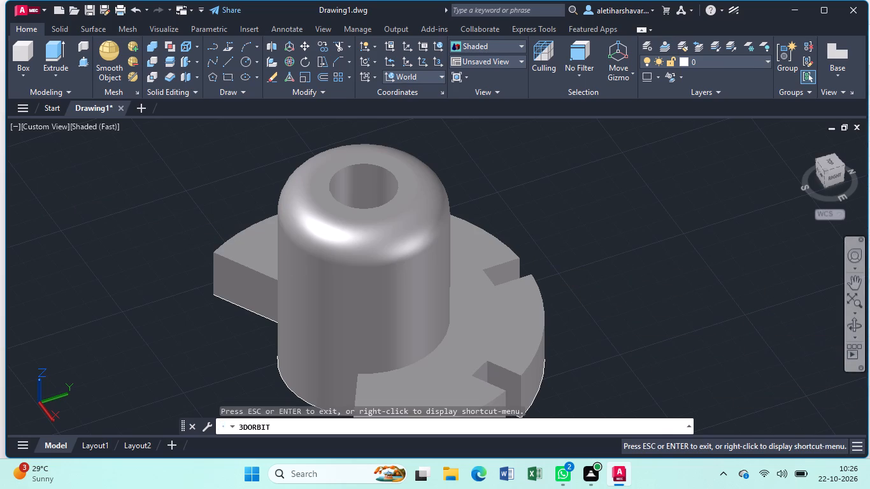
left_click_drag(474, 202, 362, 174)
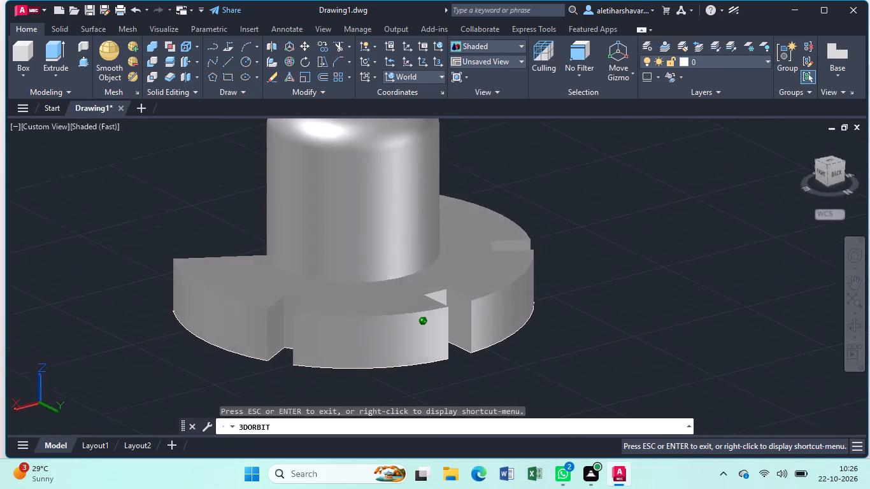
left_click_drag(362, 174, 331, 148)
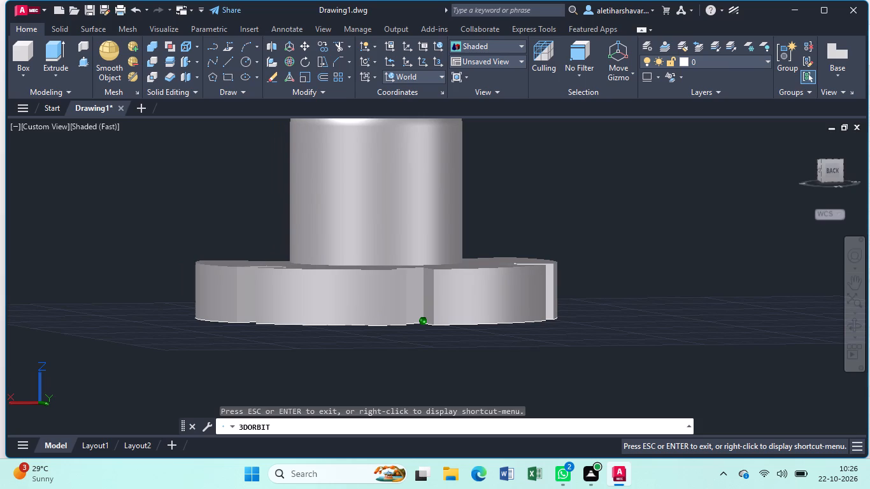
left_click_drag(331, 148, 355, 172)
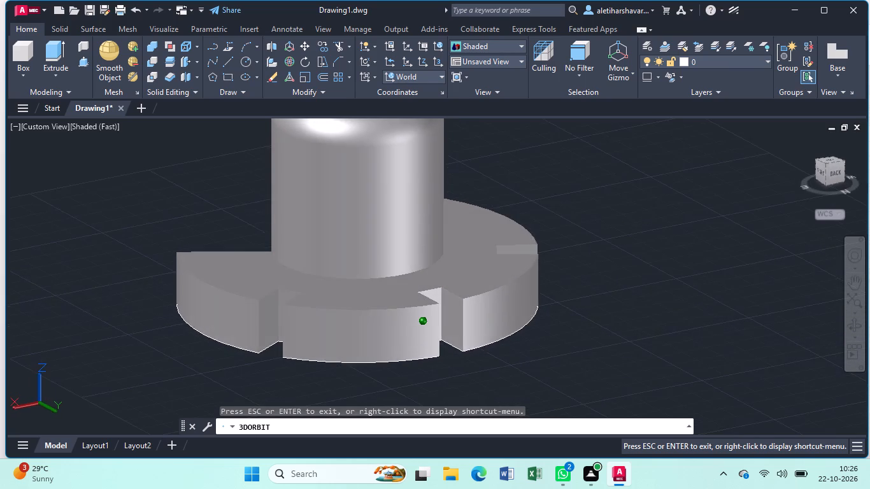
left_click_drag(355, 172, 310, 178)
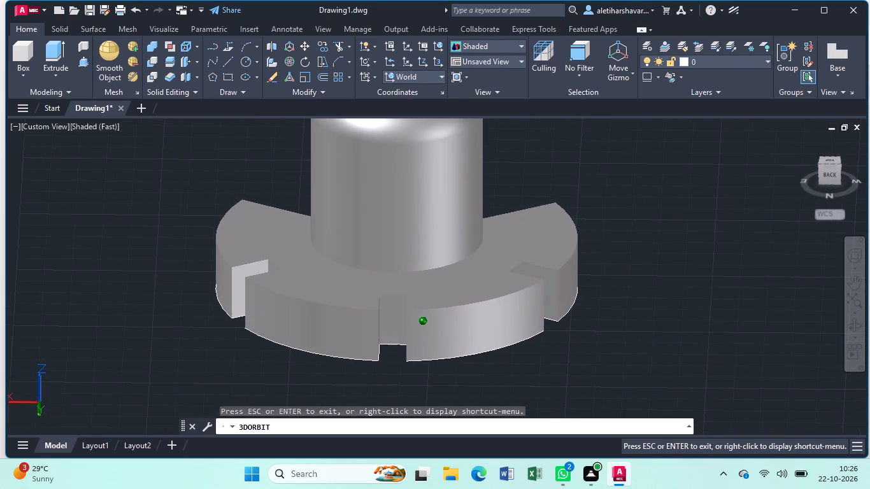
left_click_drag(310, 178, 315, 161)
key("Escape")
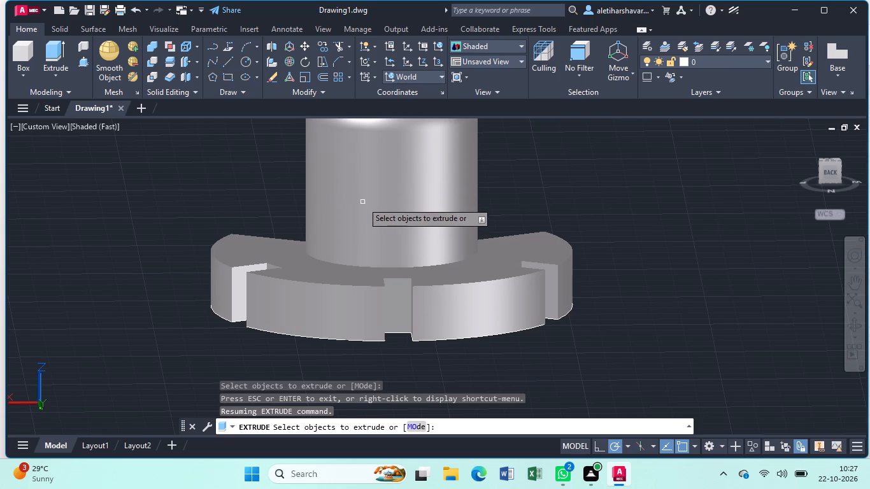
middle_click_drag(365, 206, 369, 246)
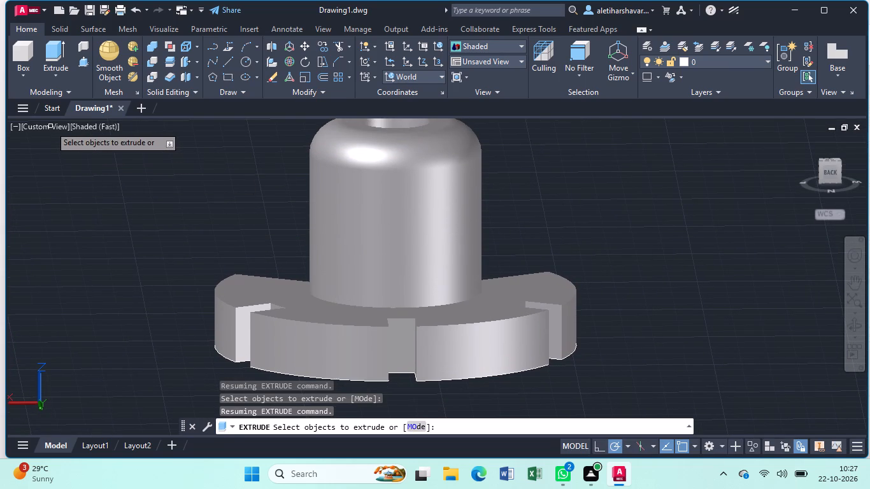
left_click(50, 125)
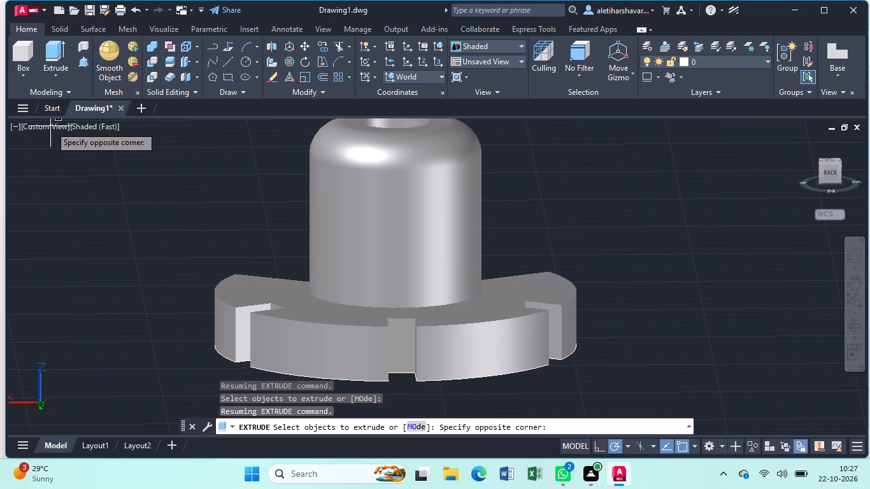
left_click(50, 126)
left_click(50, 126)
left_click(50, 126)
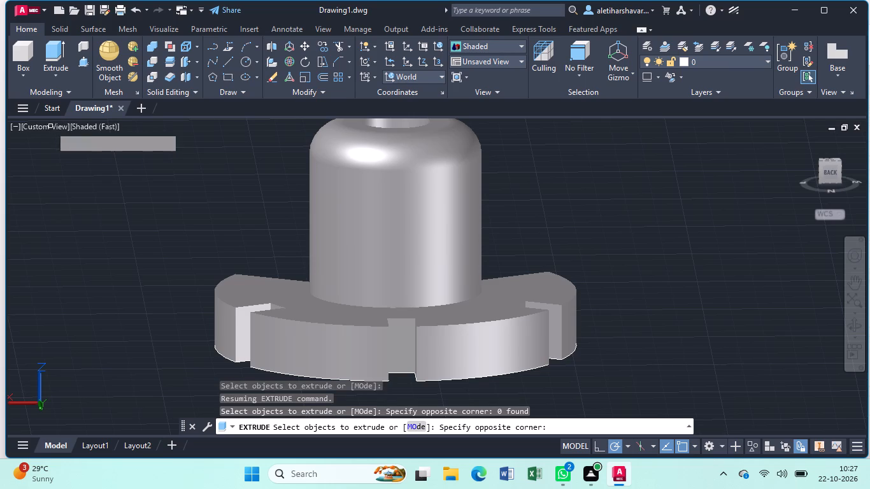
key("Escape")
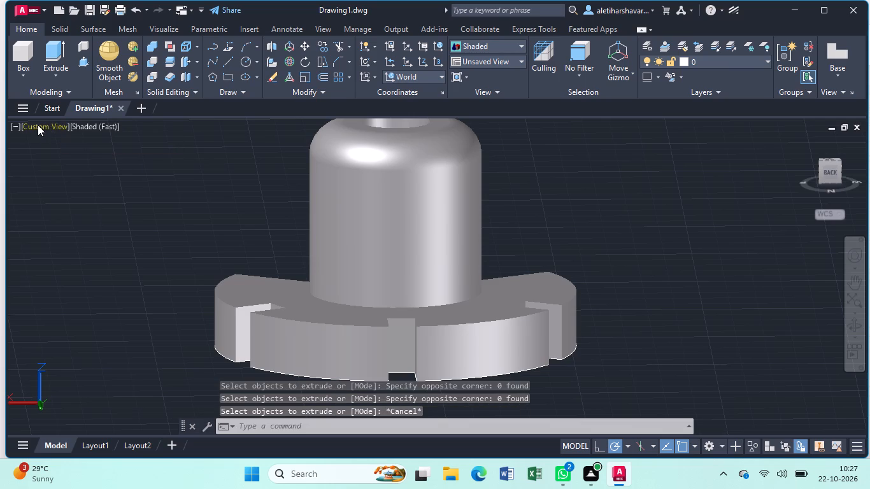
Look at the model in the Top, Left and Right views, and leave it set to the Front view.
left_click(38, 125)
left_click(68, 155)
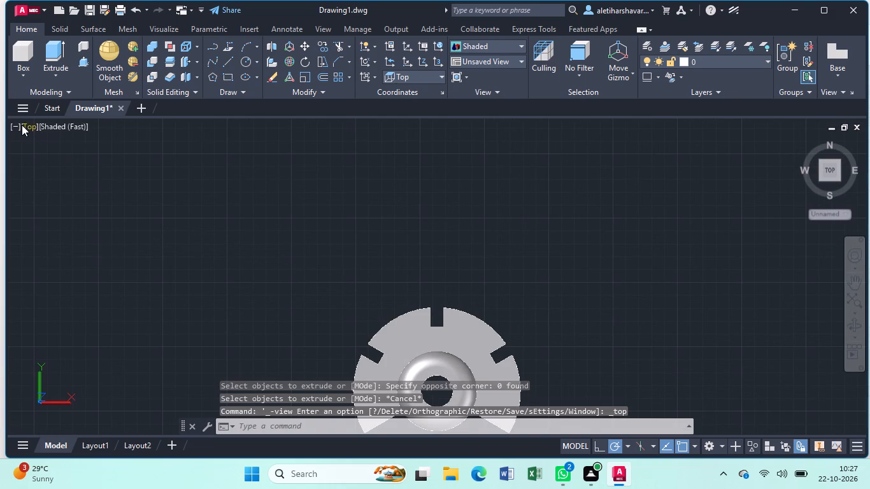
left_click(29, 125)
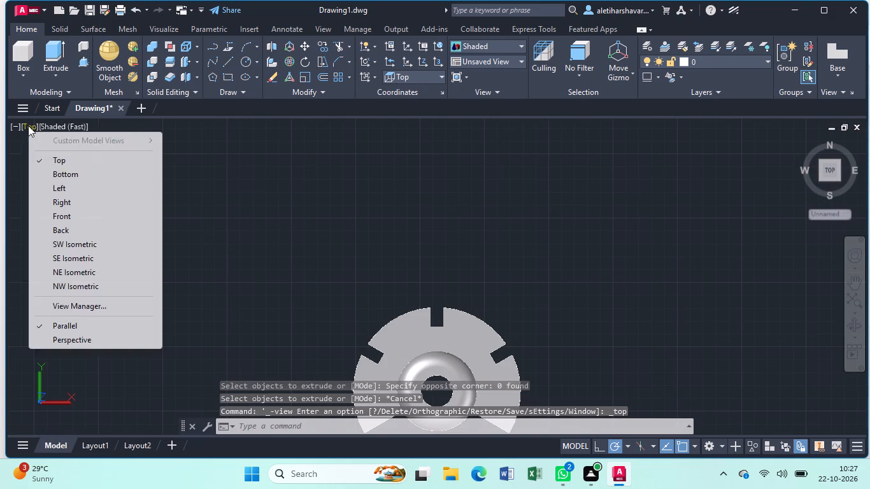
left_click(62, 188)
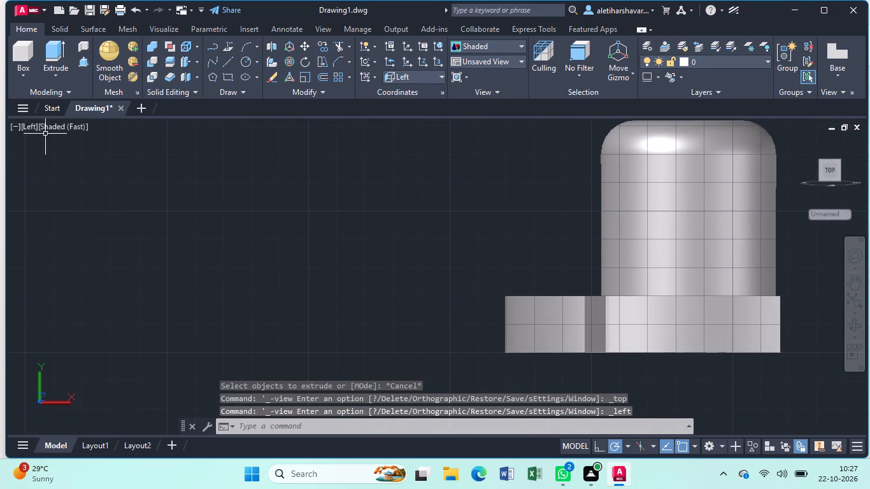
left_click(29, 127)
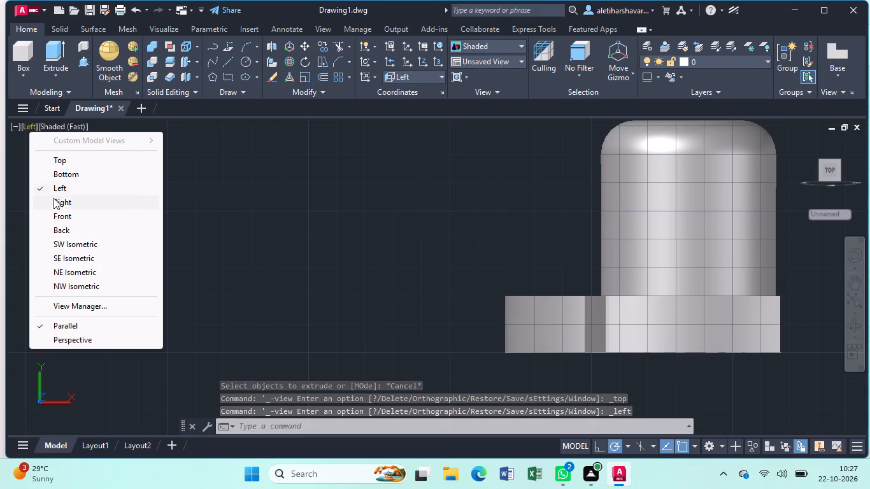
left_click(55, 203)
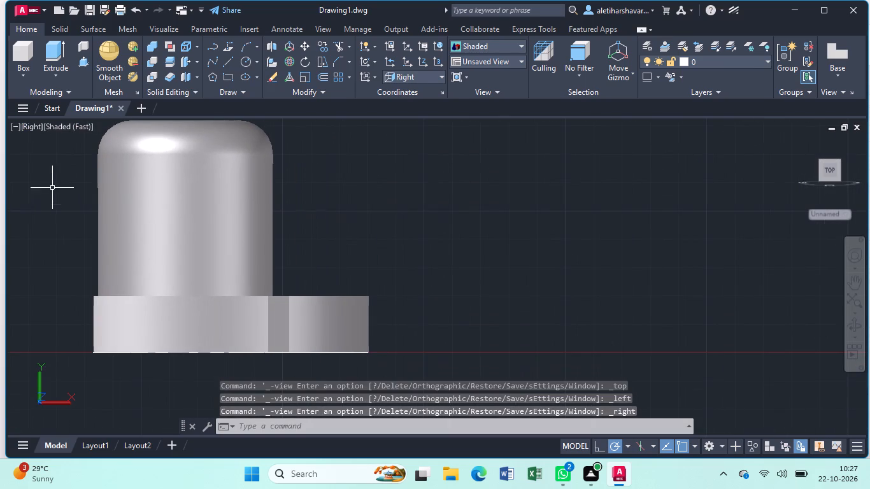
left_click(31, 127)
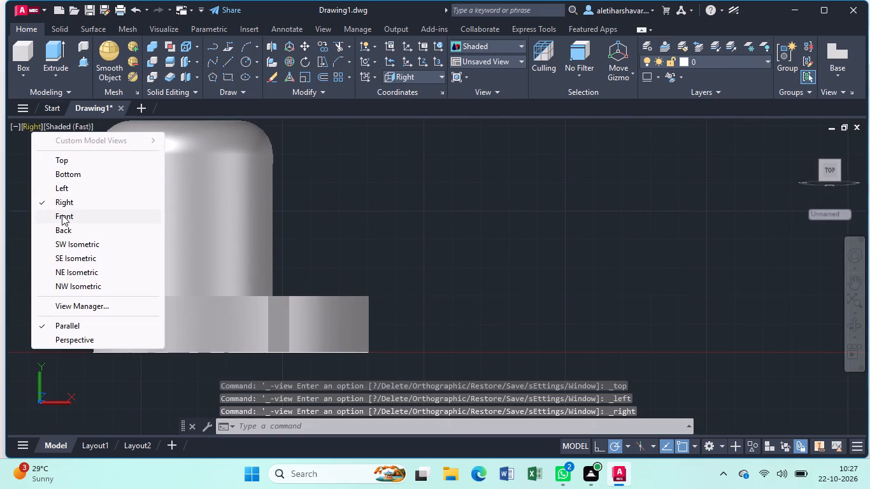
left_click(62, 215)
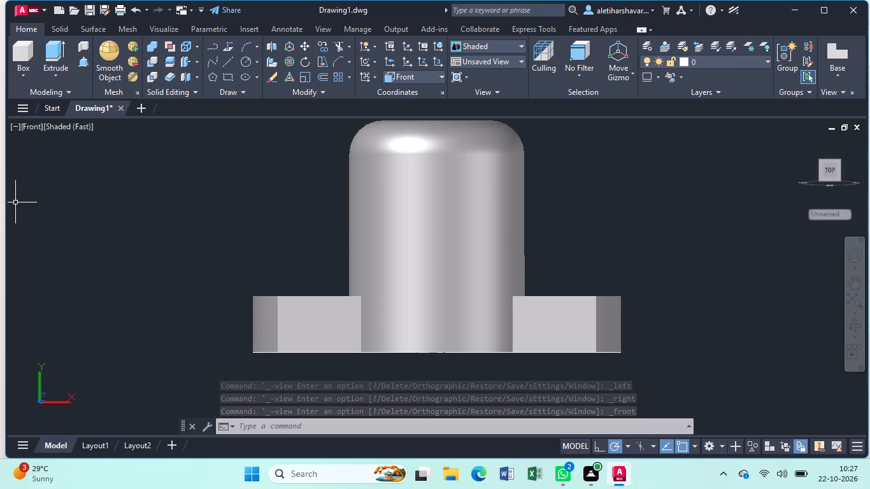
Draw a line 30 long upward from the centre of the solid's bottom edge and end the command.
key("l")
key("Return")
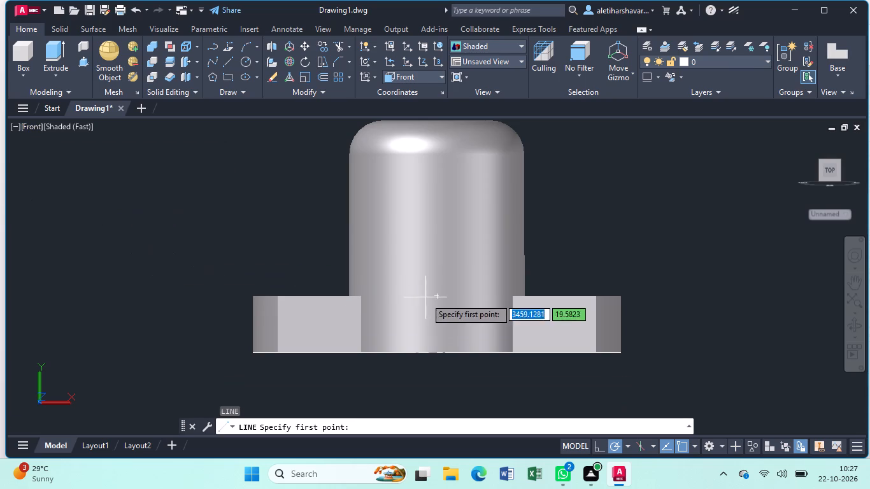
left_click(434, 355)
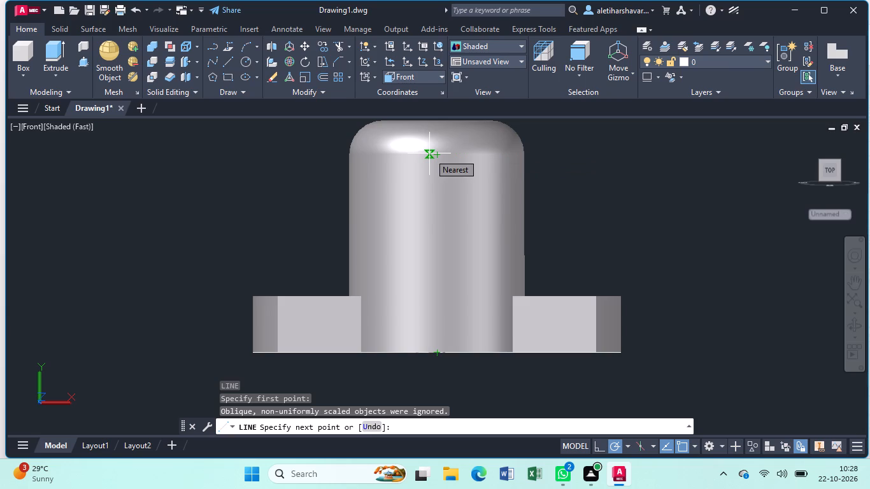
type("30")
key("Return")
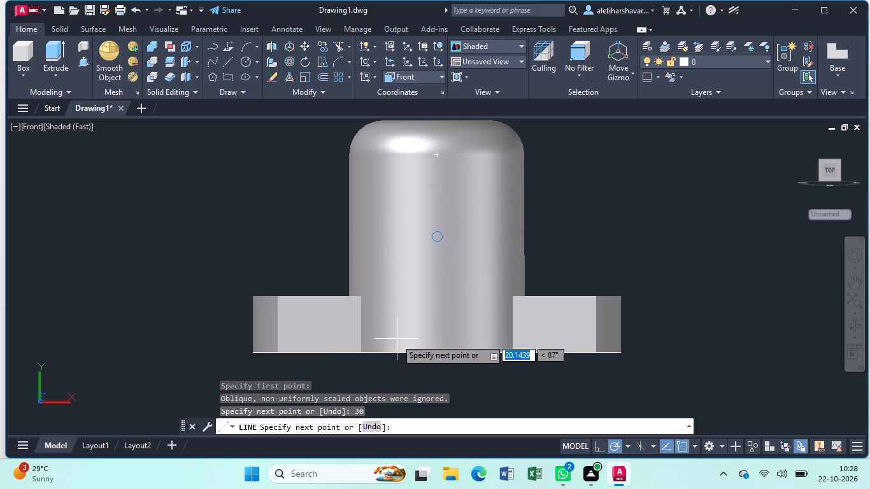
key("Escape")
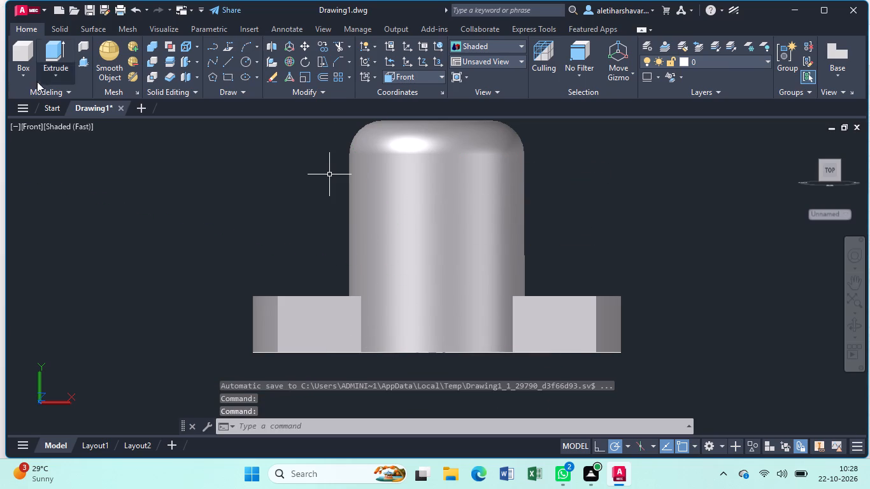
Draw a circle of radius 3 centred on the boss axis at the level of the plate's top face.
left_click(244, 60)
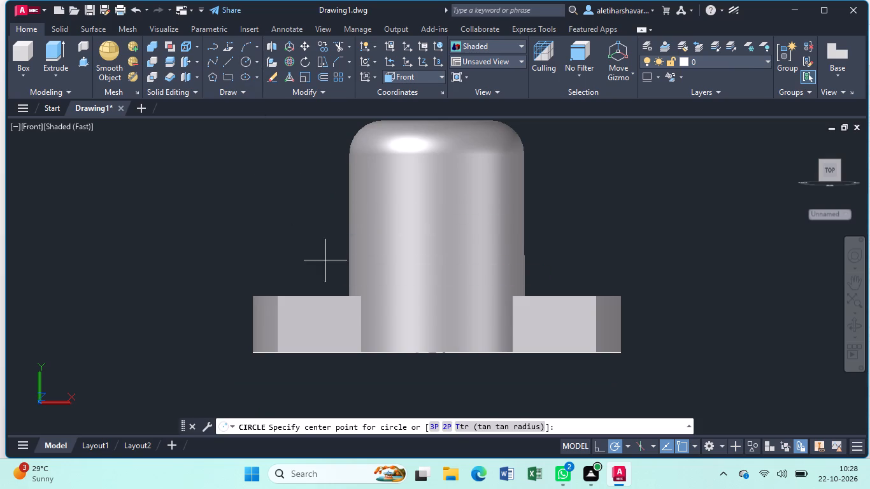
left_click(436, 296)
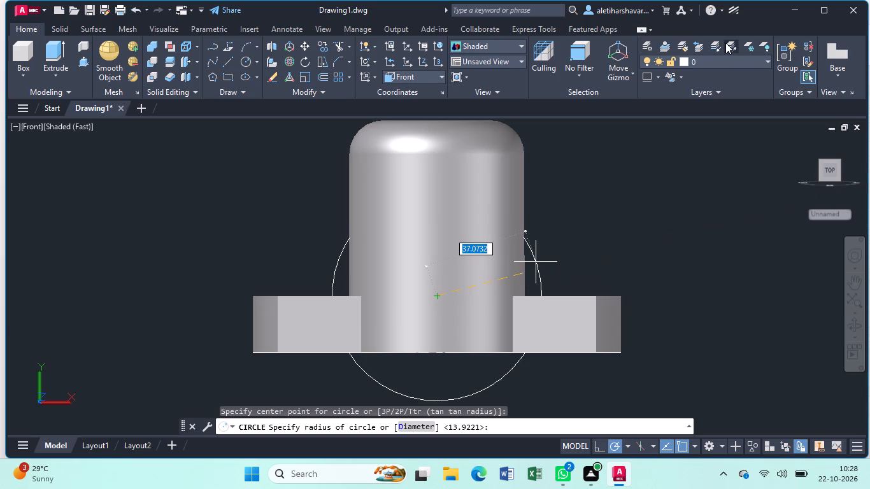
key("3")
key("Return")
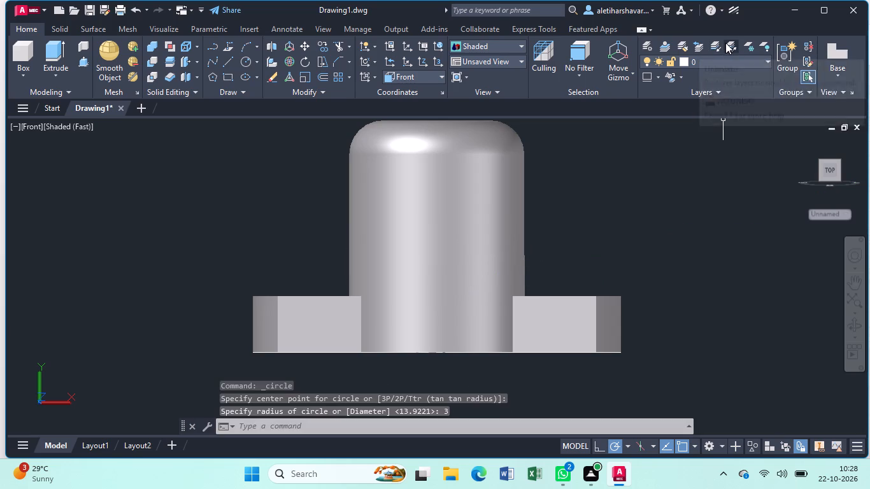
key("Escape")
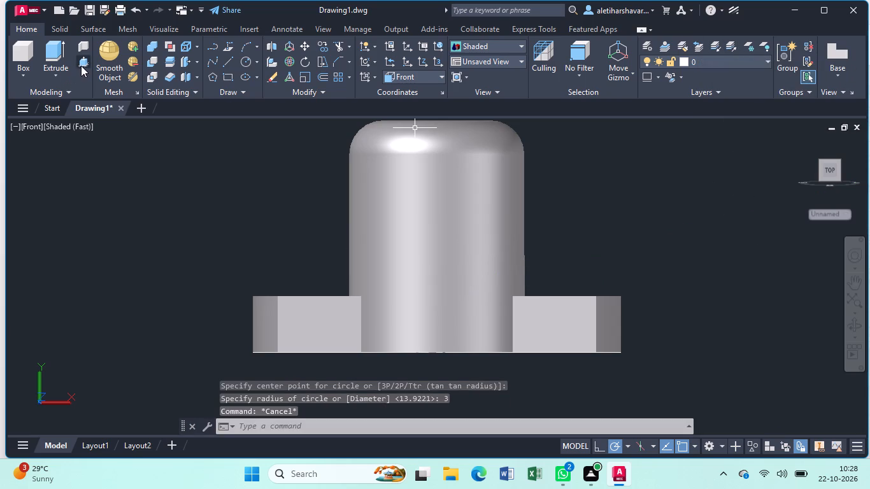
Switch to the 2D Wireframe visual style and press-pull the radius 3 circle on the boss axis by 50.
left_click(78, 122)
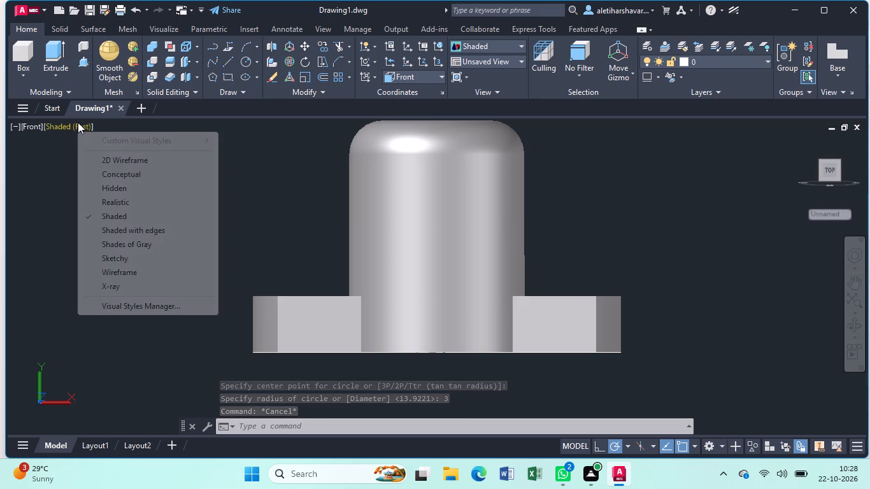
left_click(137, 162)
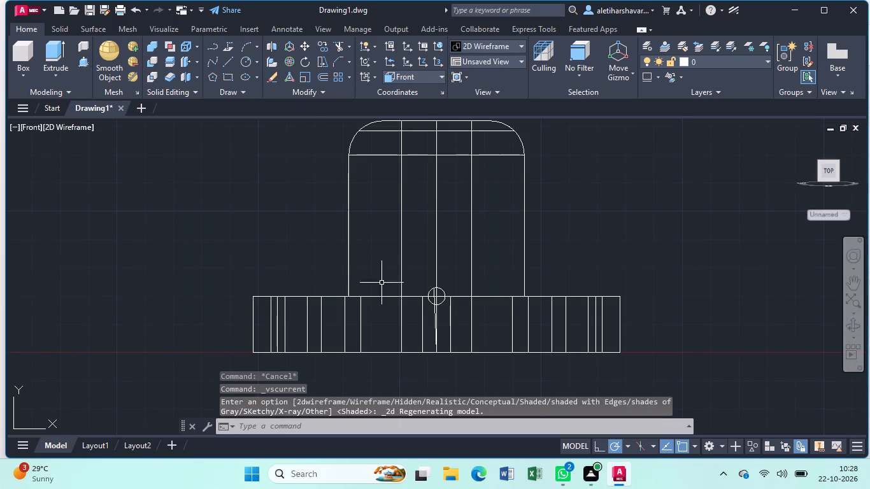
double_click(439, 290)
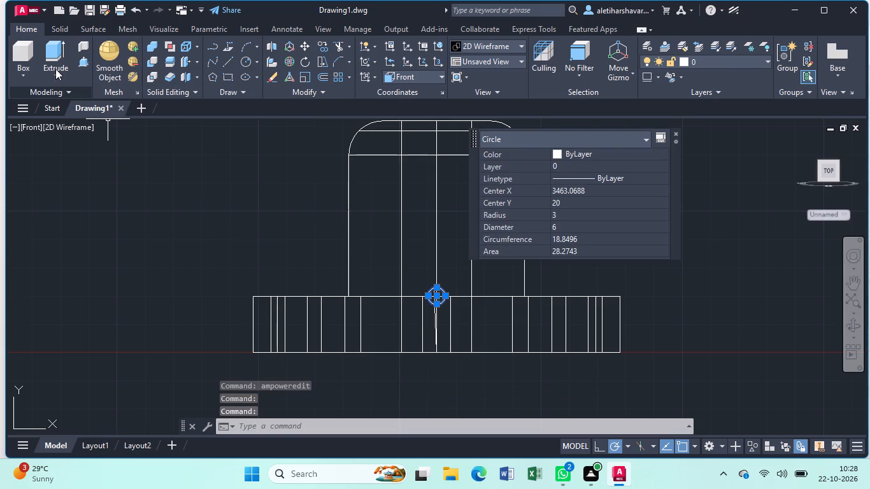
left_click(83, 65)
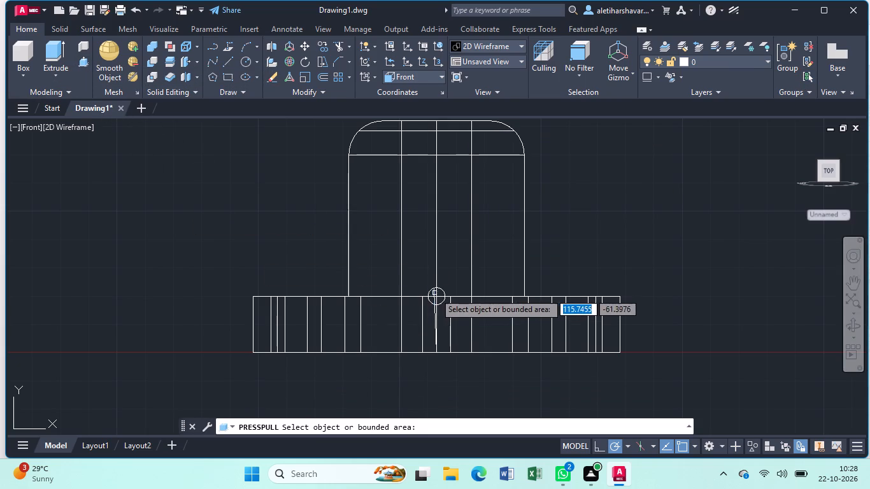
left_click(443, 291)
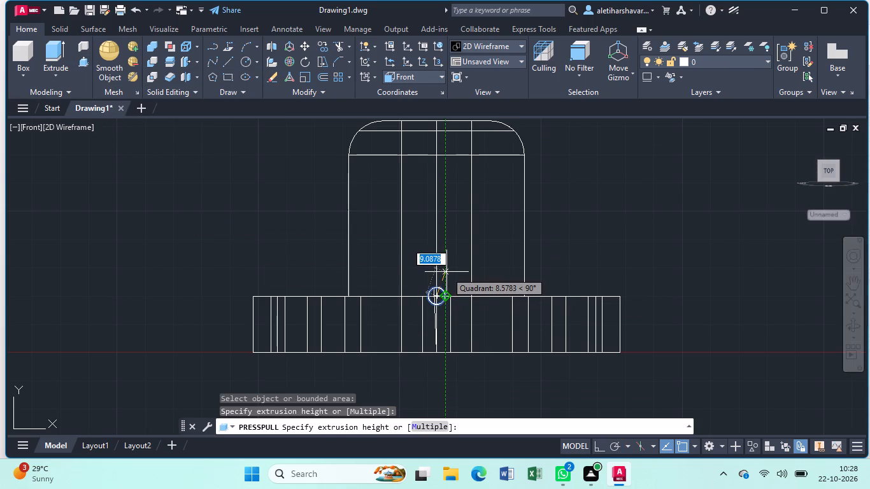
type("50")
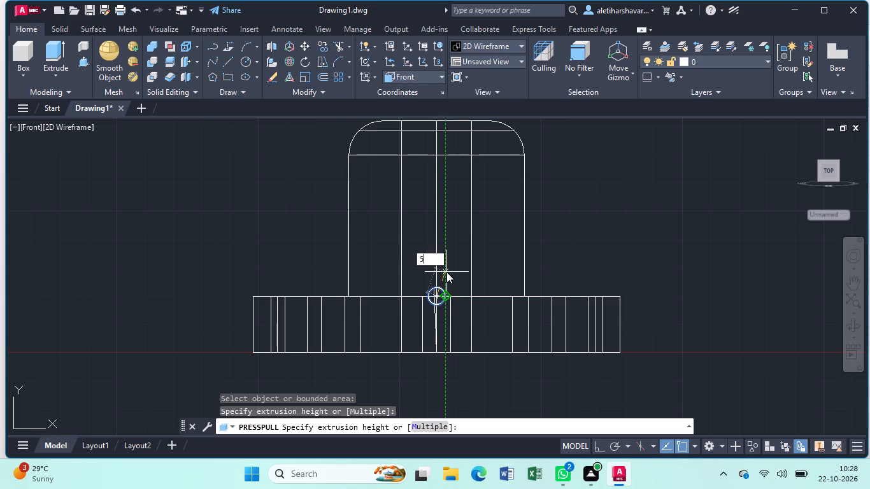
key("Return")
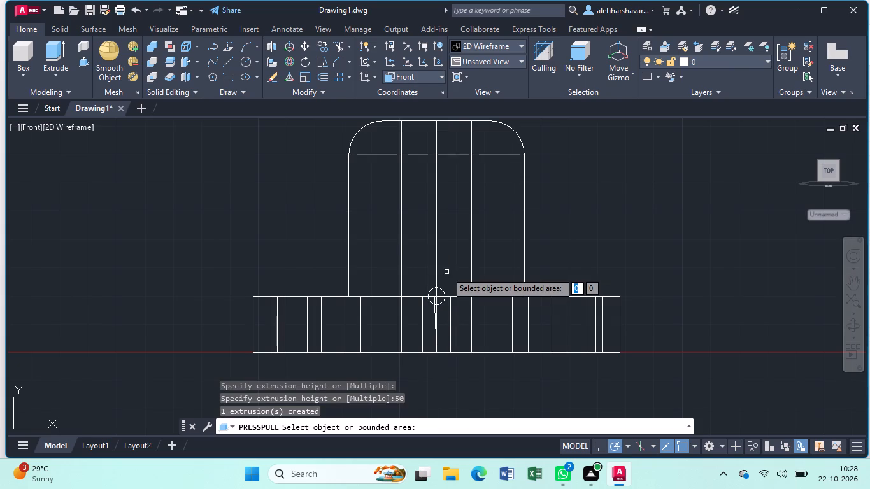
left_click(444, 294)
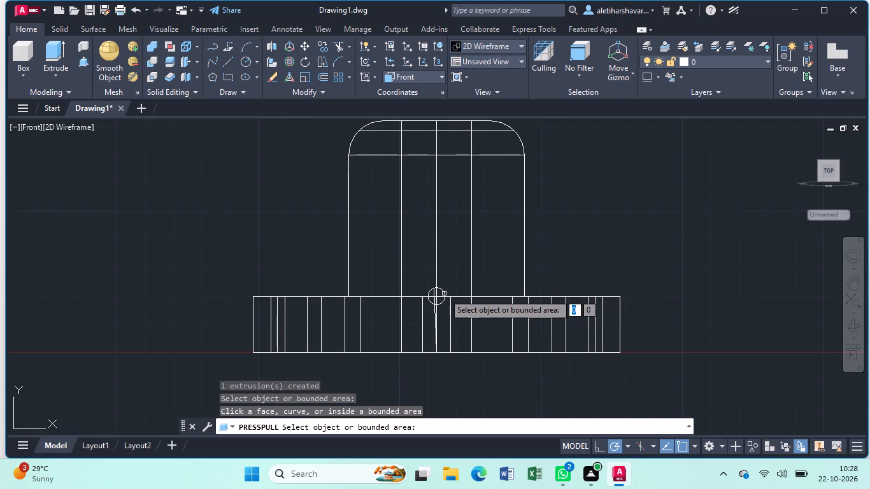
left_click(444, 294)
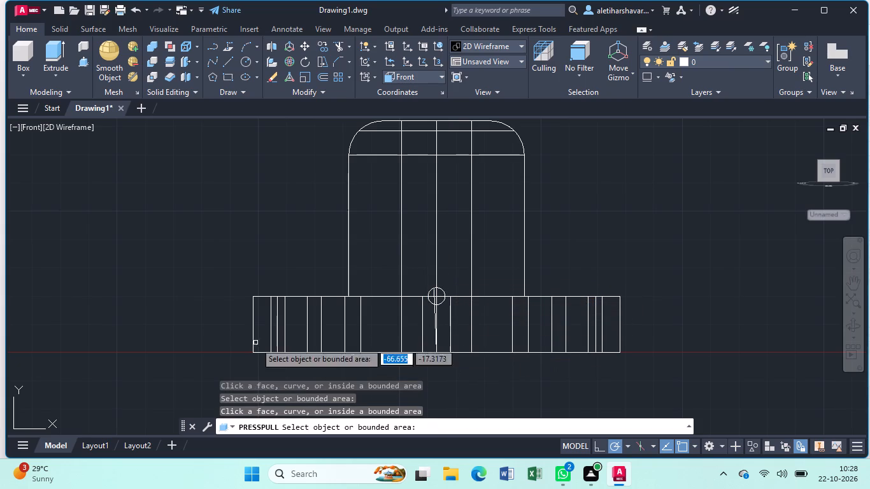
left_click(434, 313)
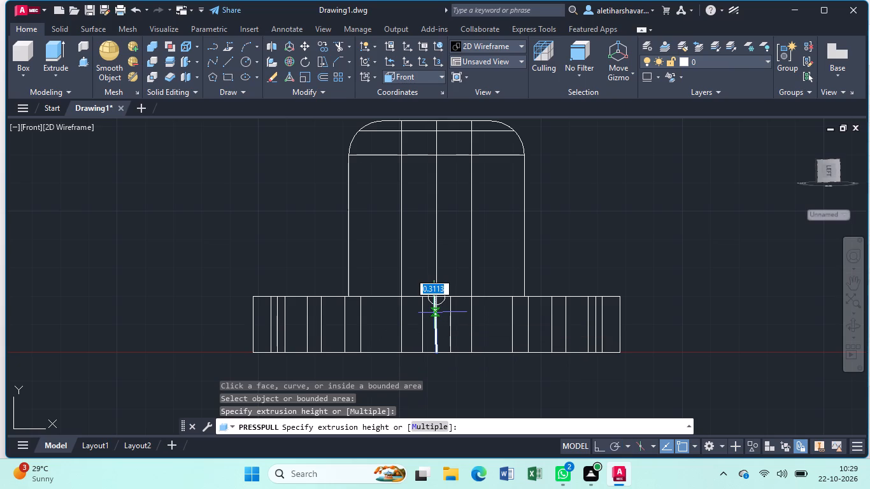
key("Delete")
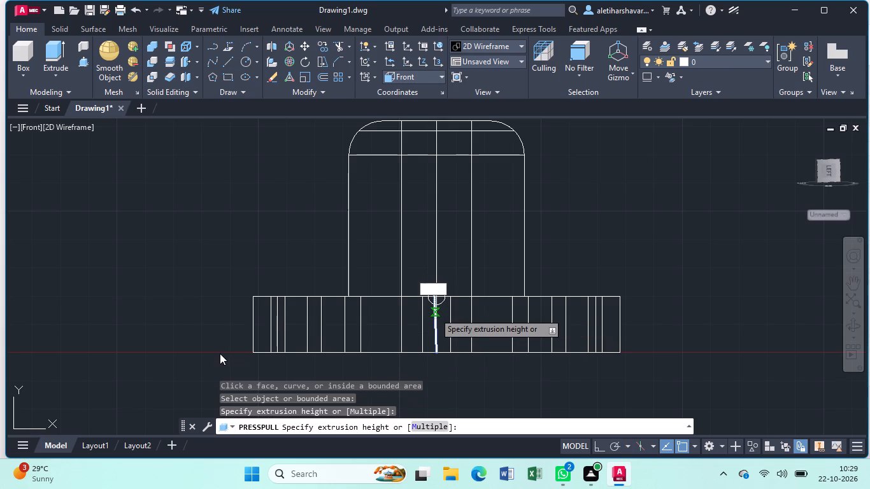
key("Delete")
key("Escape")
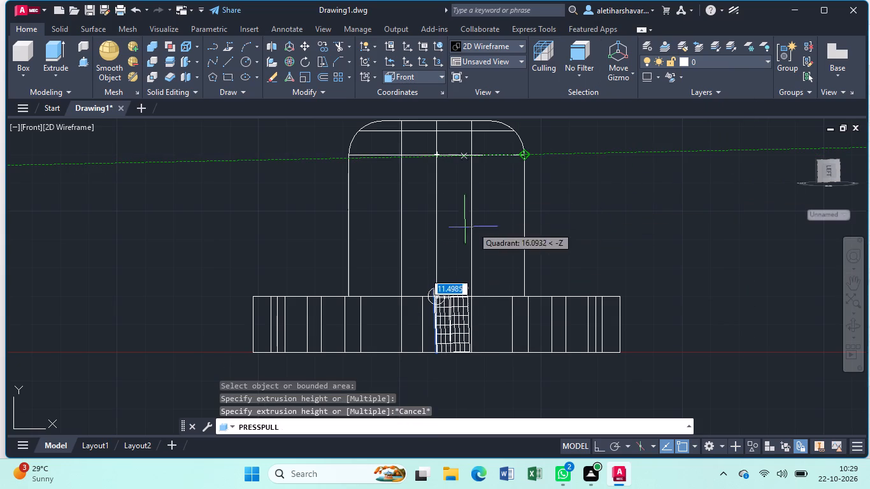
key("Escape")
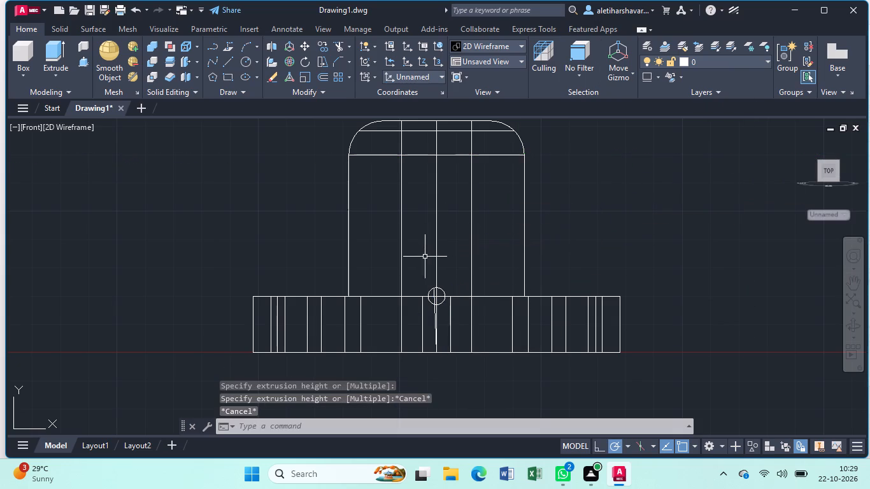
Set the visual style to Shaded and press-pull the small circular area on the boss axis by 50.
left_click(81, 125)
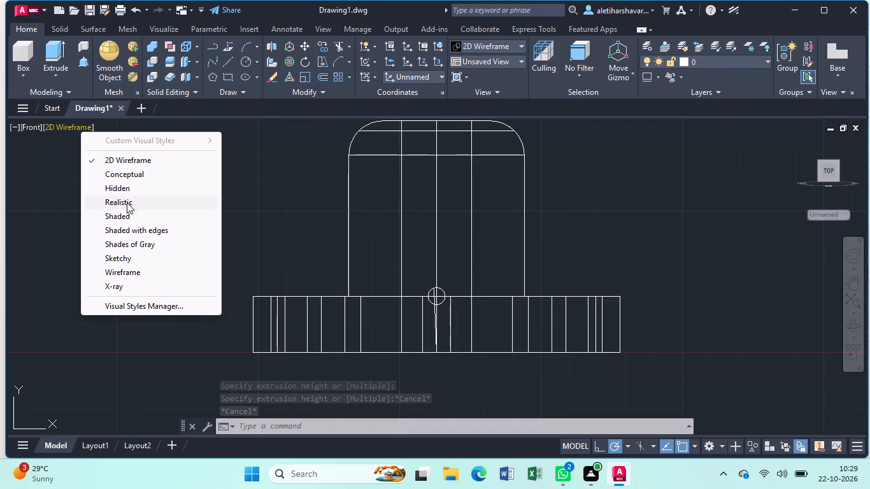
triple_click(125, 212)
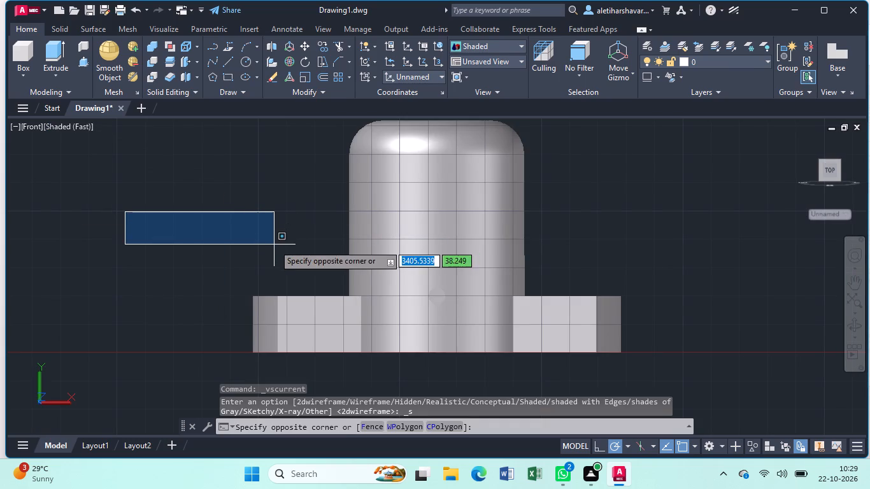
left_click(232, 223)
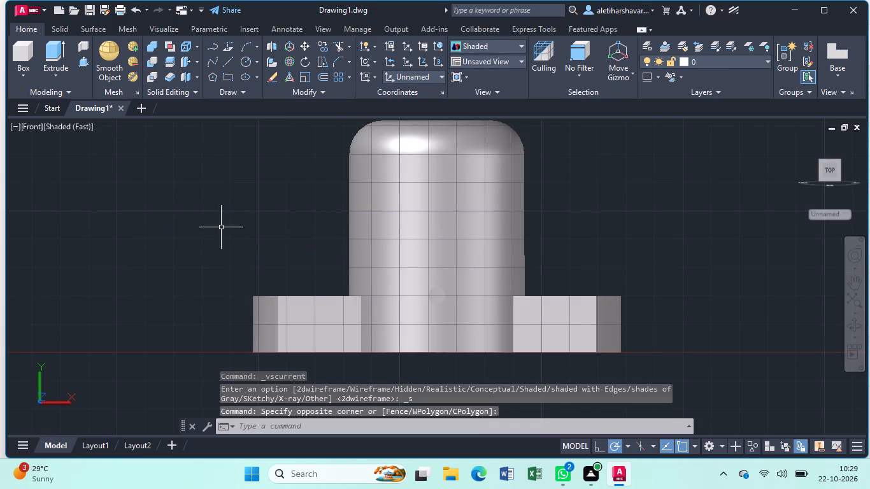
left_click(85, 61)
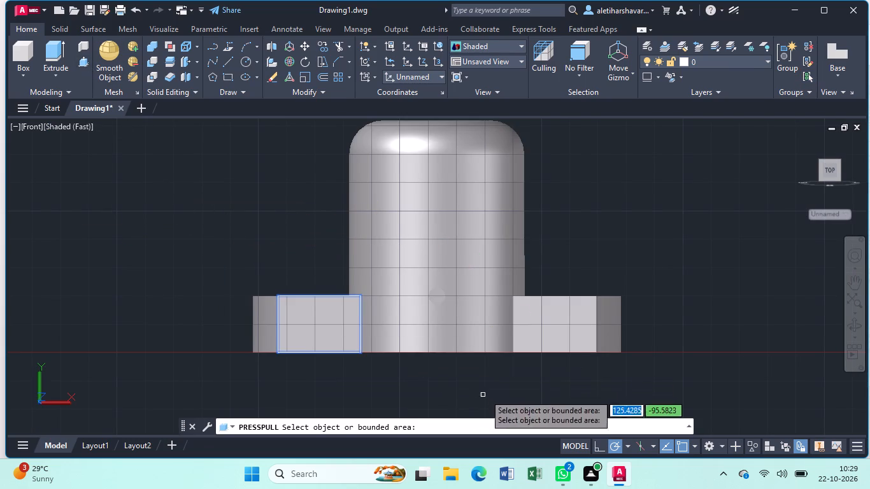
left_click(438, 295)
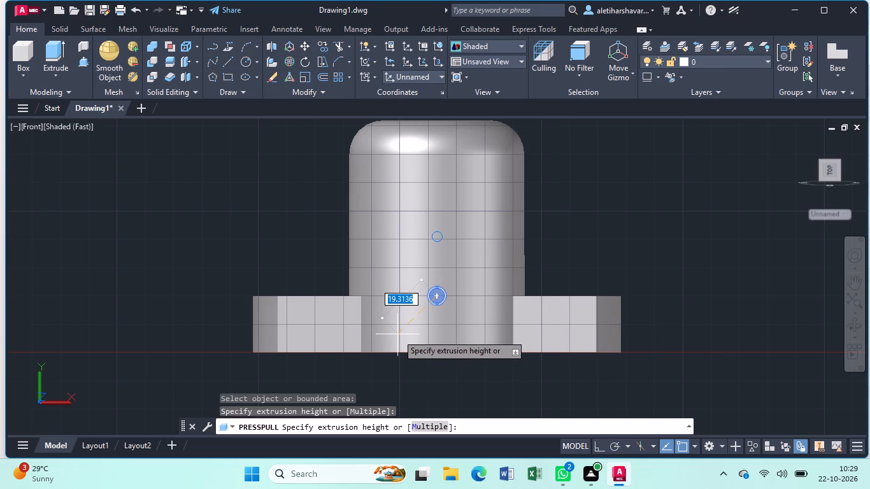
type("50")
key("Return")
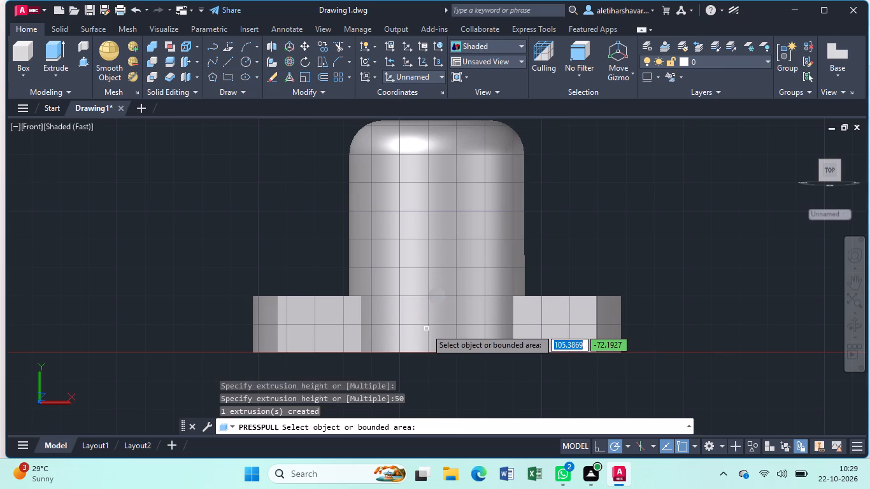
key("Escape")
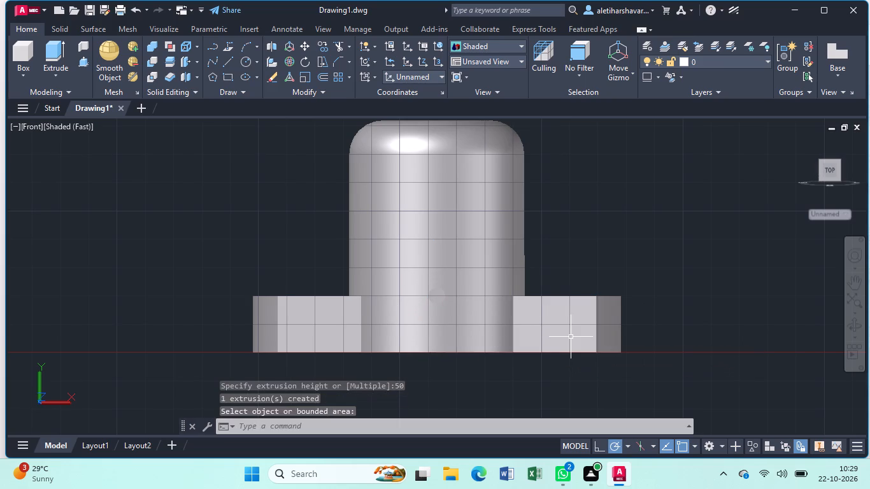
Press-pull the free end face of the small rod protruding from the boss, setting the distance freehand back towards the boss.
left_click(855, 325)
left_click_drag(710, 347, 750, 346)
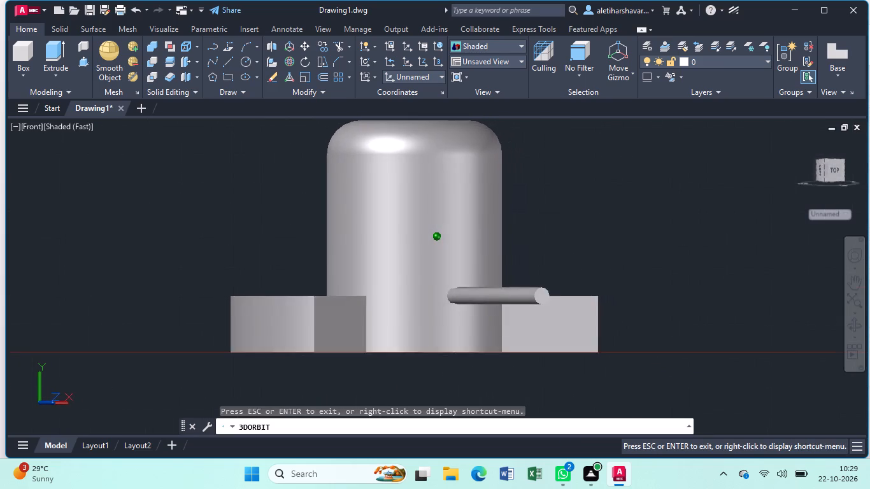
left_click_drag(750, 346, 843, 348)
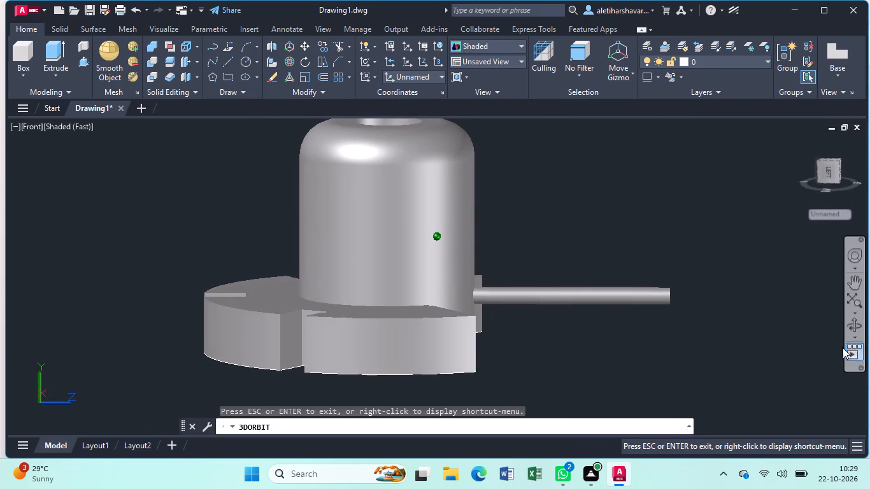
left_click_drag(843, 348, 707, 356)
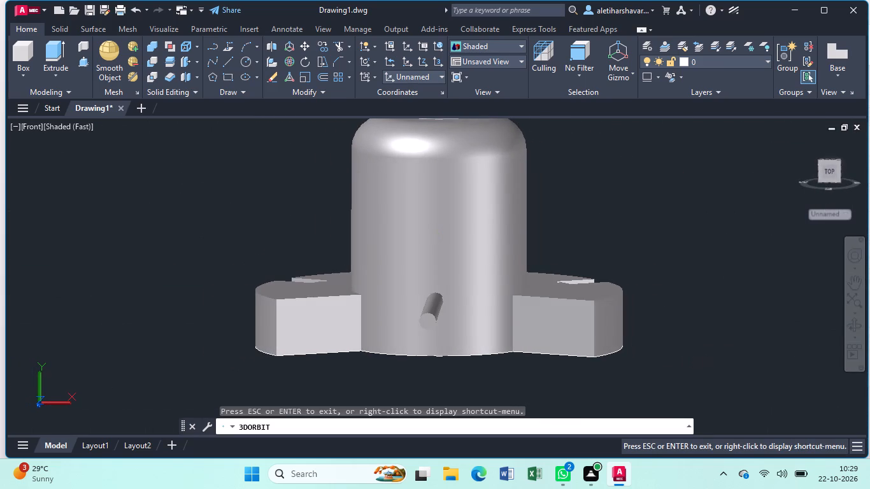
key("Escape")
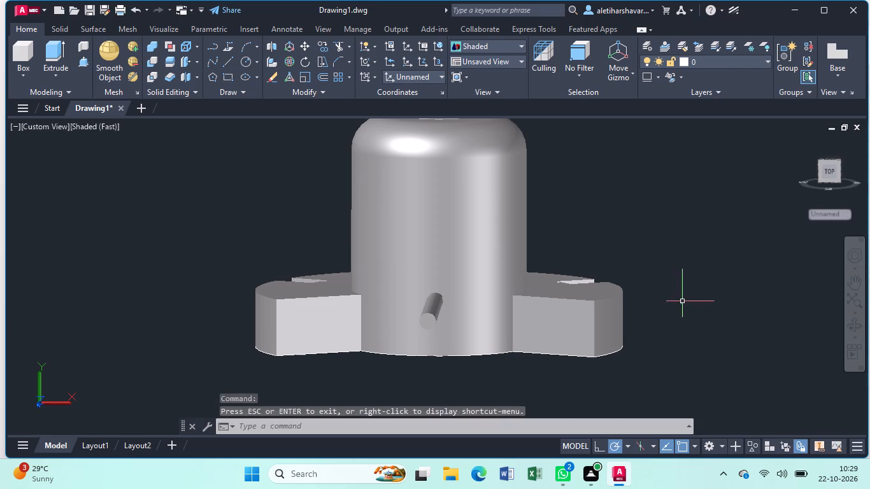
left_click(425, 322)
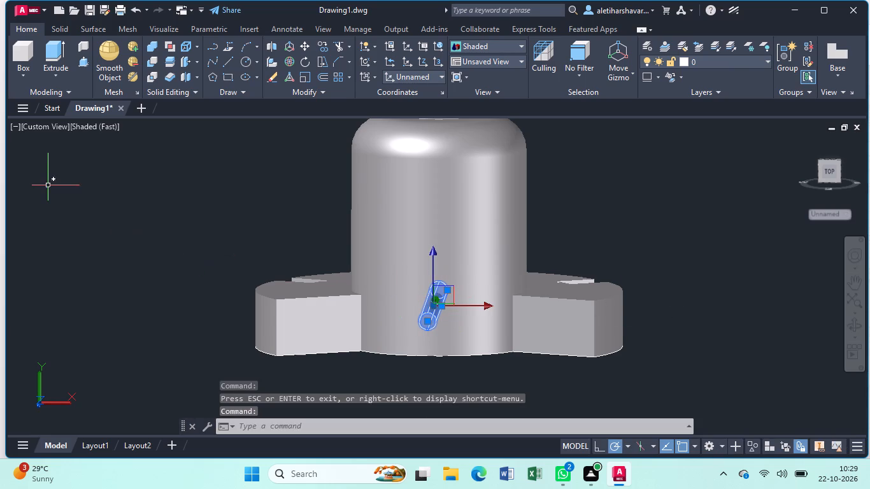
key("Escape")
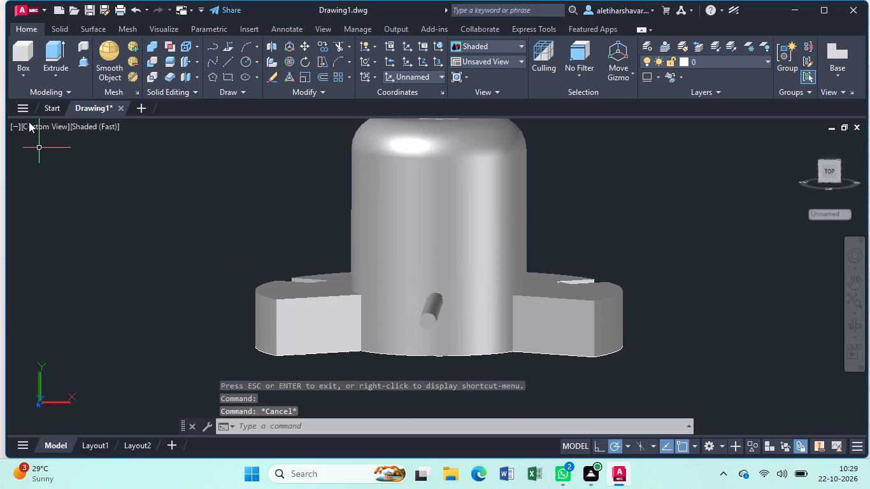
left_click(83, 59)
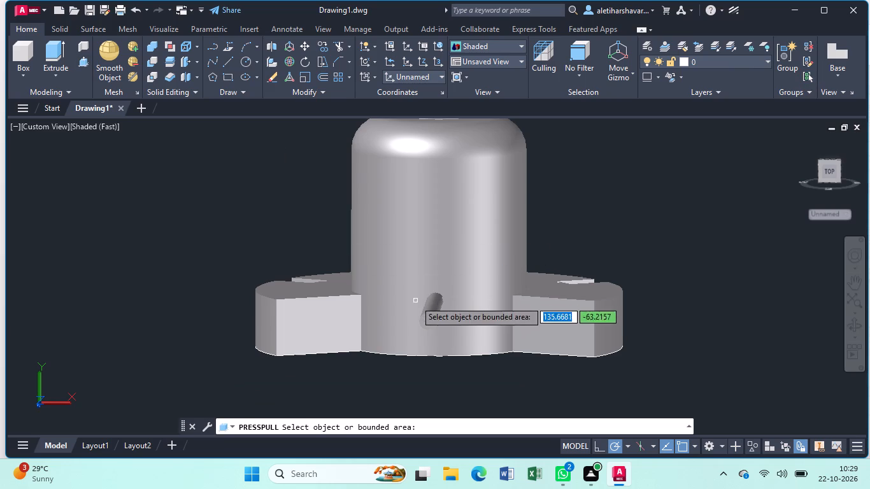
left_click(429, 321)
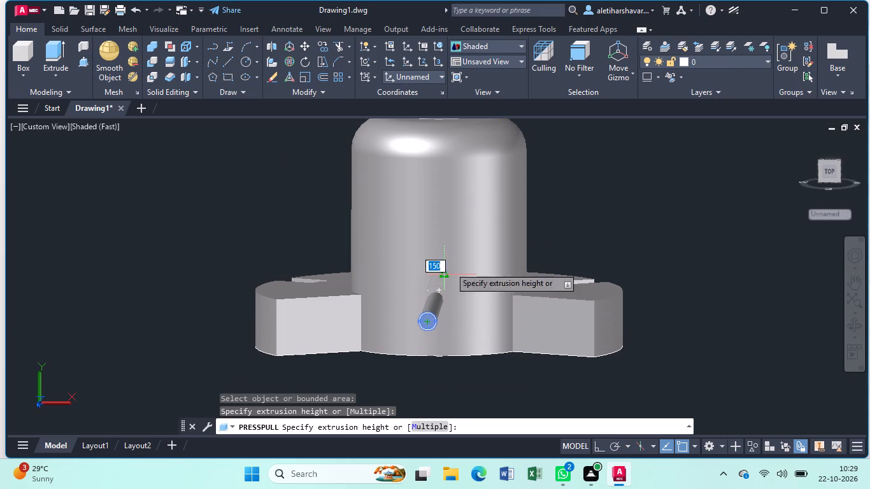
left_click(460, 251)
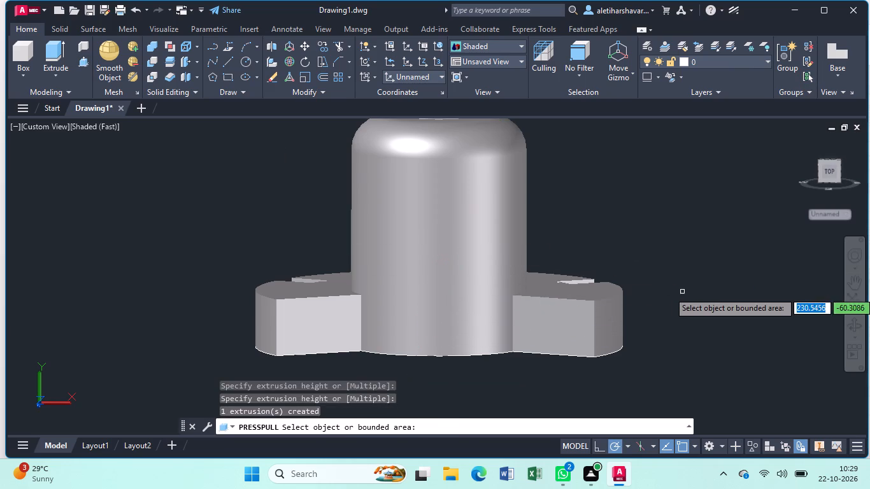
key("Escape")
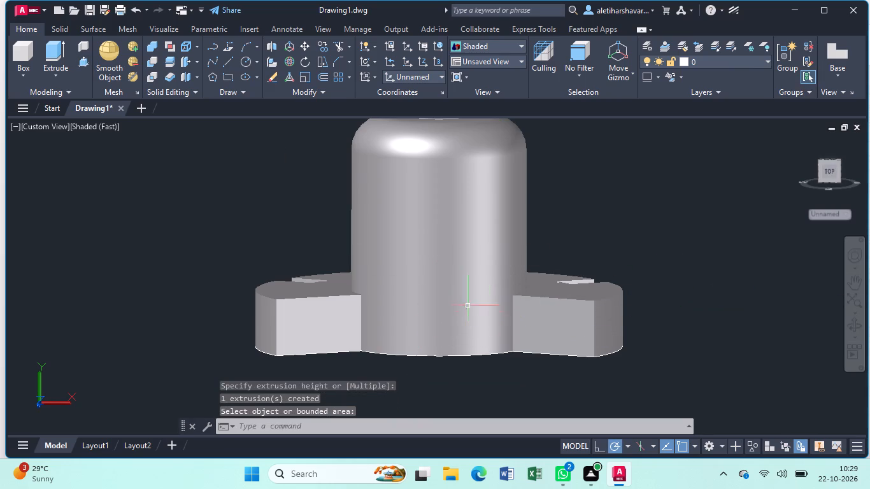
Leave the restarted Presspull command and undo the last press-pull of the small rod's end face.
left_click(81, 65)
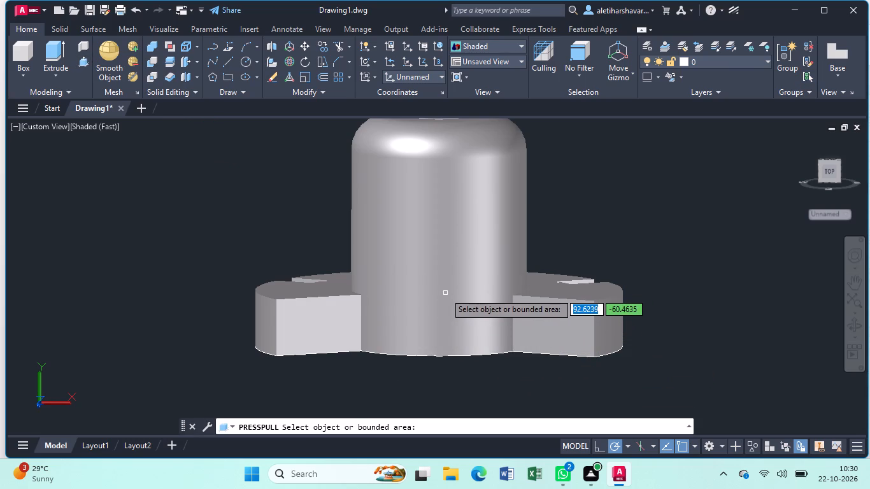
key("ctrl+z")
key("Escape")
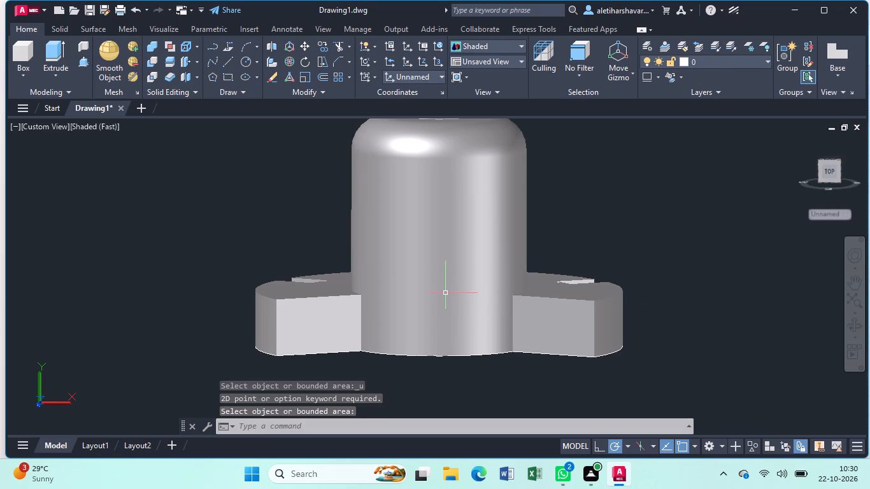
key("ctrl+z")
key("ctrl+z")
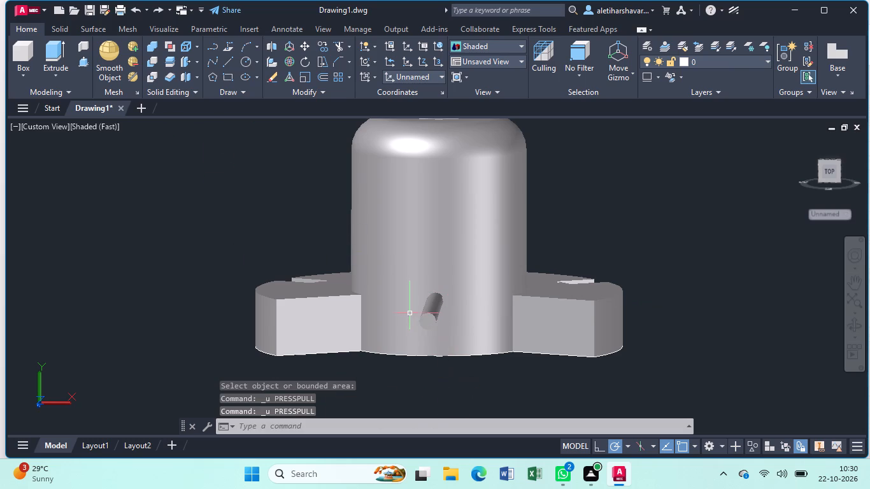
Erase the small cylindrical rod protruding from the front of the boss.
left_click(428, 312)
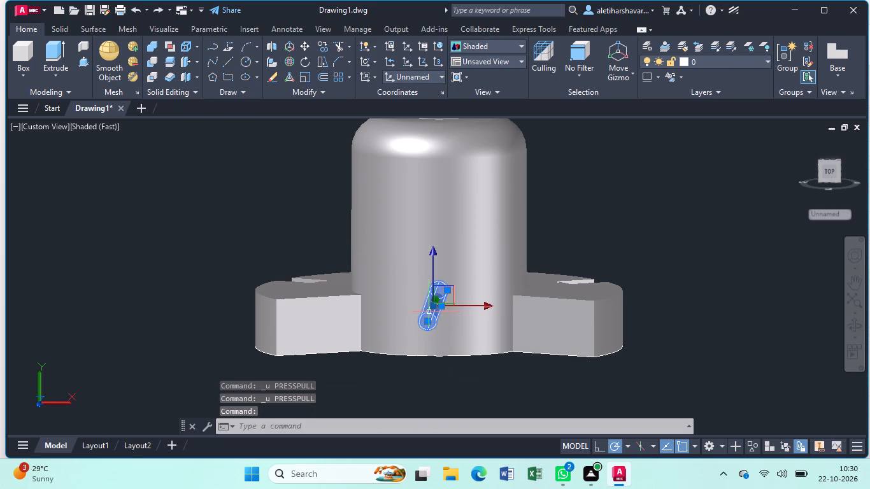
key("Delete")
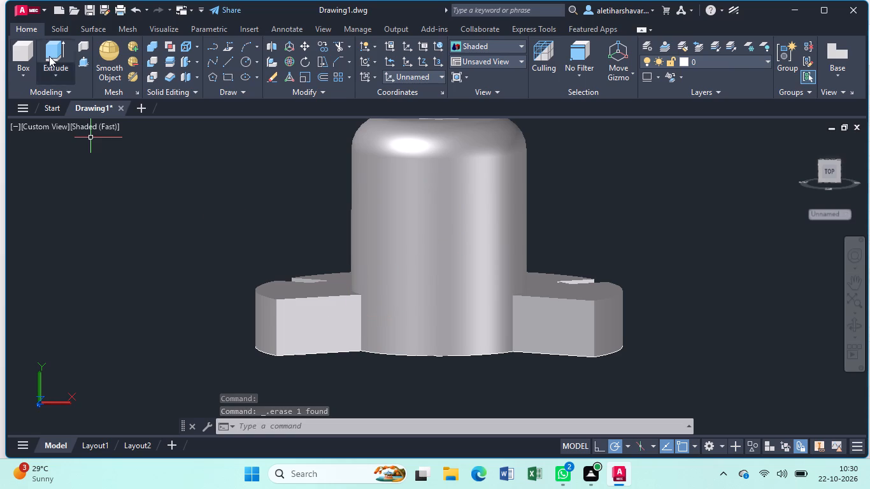
Set the visual style to 2D Wireframe and erase the small circle at the front of the boss base.
left_click(87, 125)
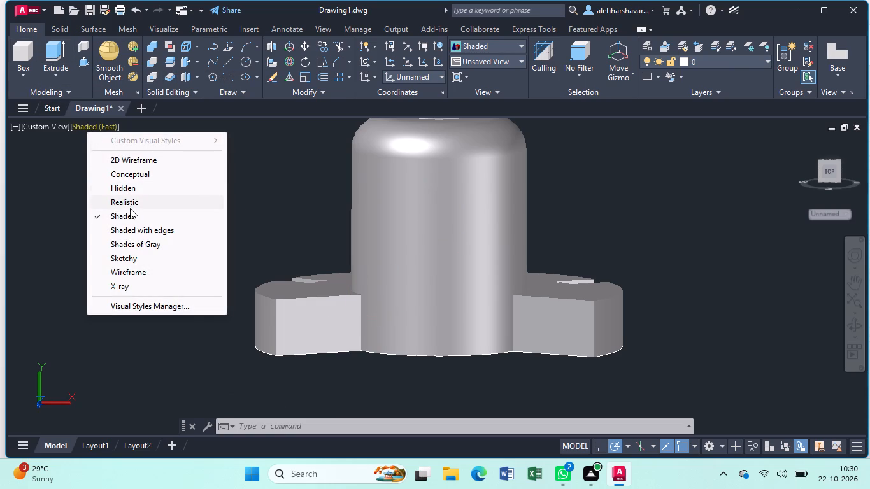
left_click(137, 157)
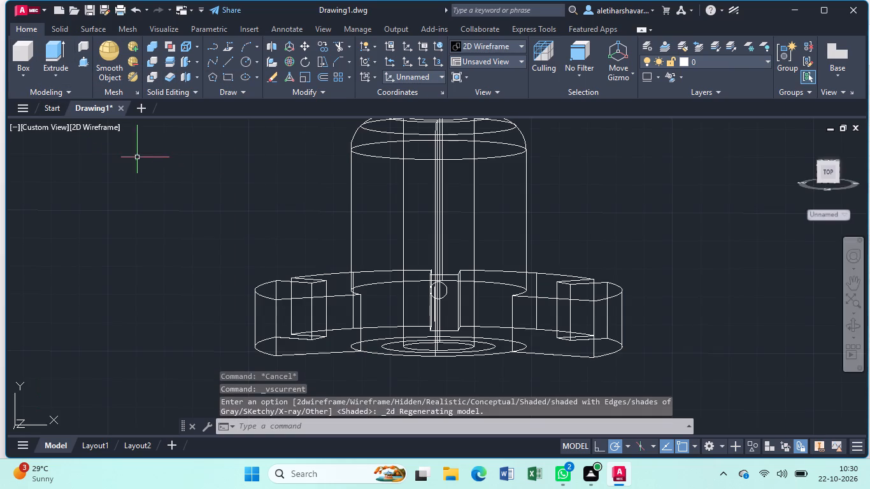
left_click(446, 295)
key("Delete")
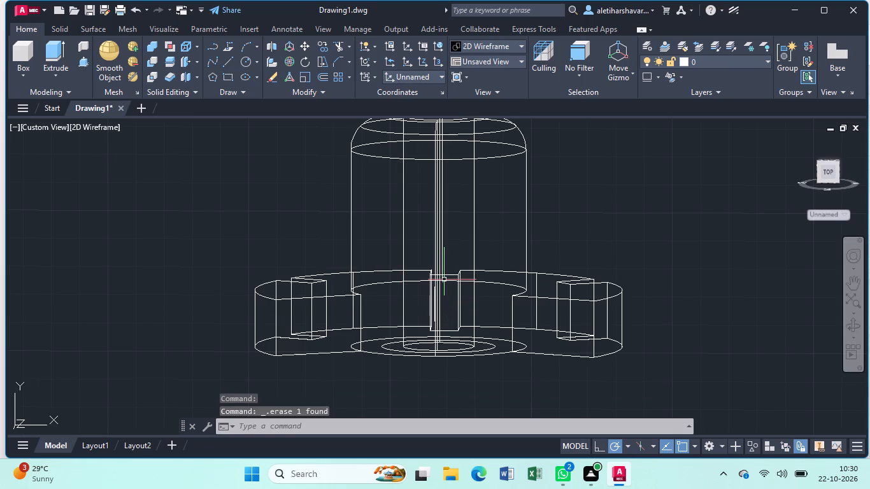
Erase the leftover slanted construction line that crosses the plate at the boss base.
scroll(444, 287, "up", 1)
middle_click_drag(447, 292, 452, 335)
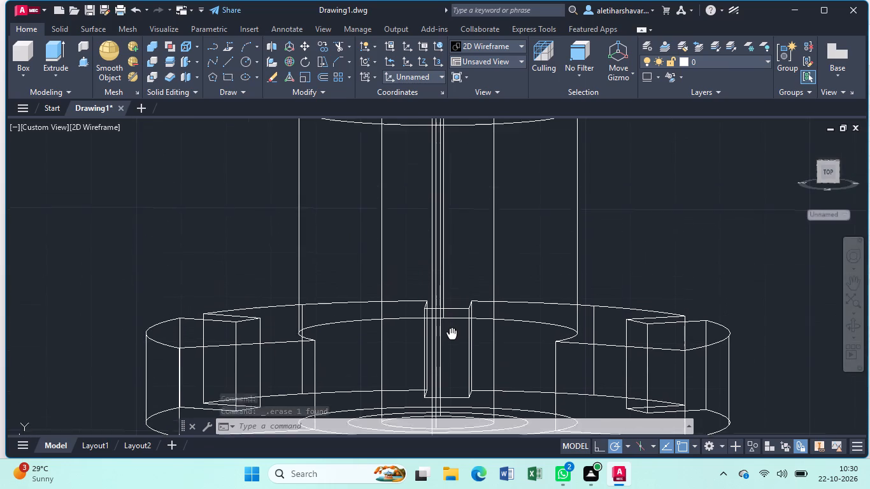
middle_click_drag(452, 335, 456, 366)
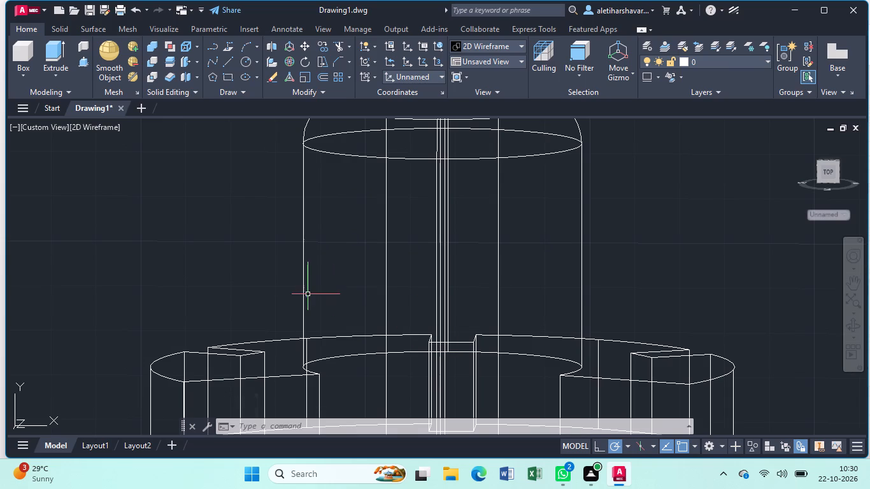
left_click_drag(310, 299, 383, 299)
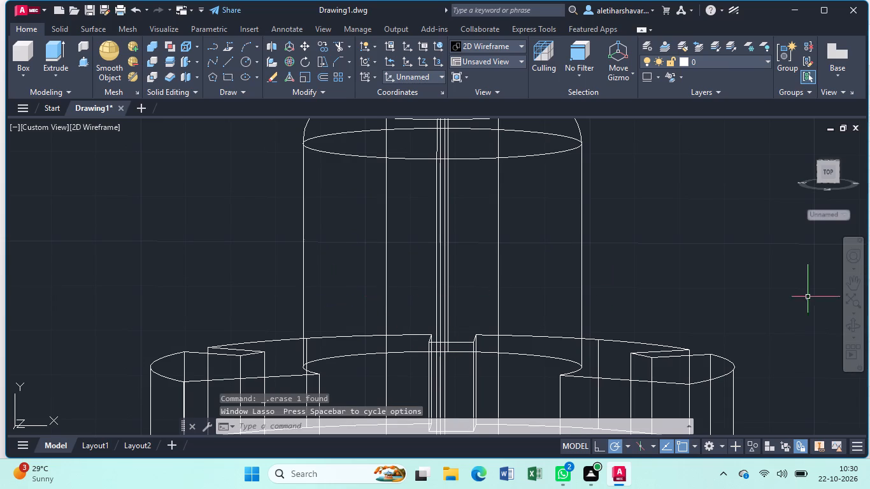
left_click(850, 329)
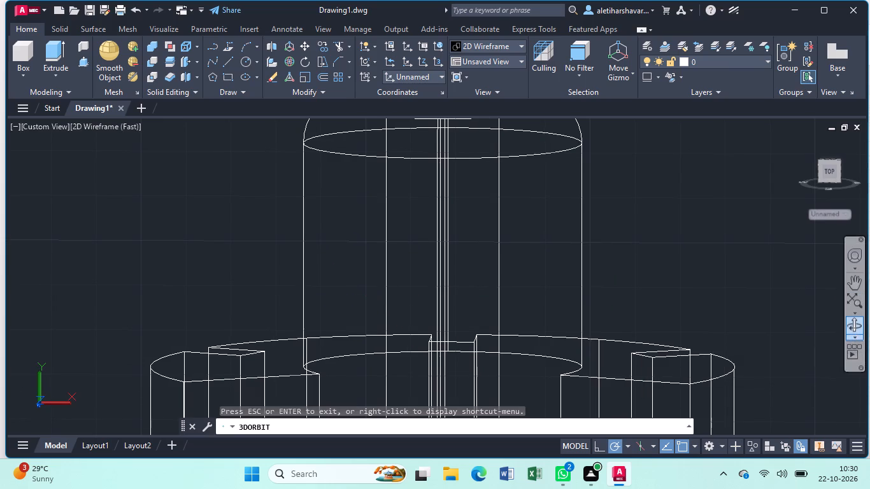
left_click_drag(537, 316, 644, 320)
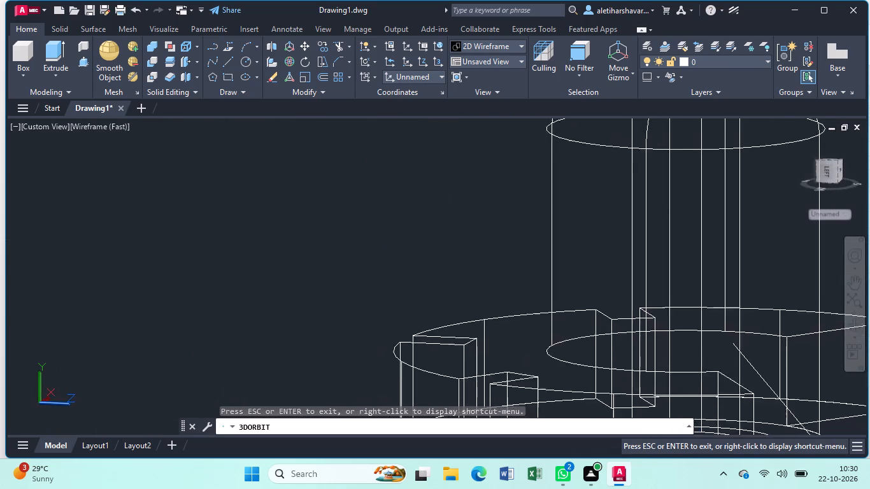
left_click_drag(644, 320, 571, 299)
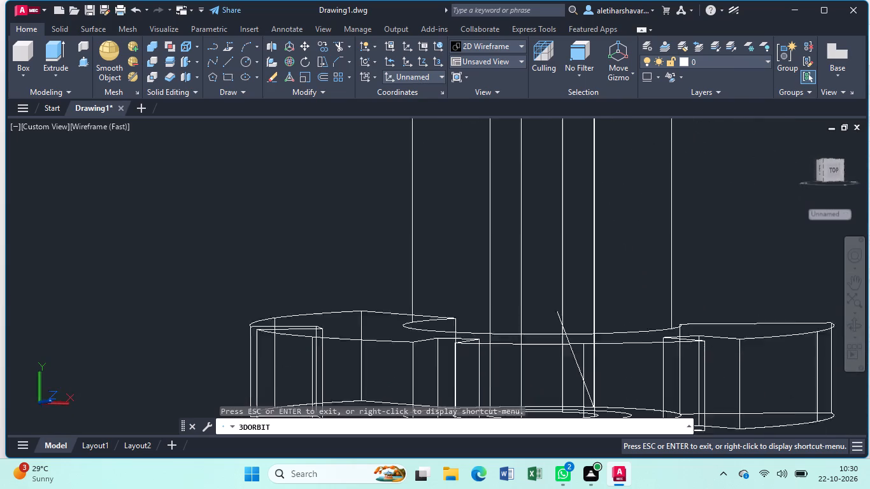
left_click_drag(571, 299, 569, 307)
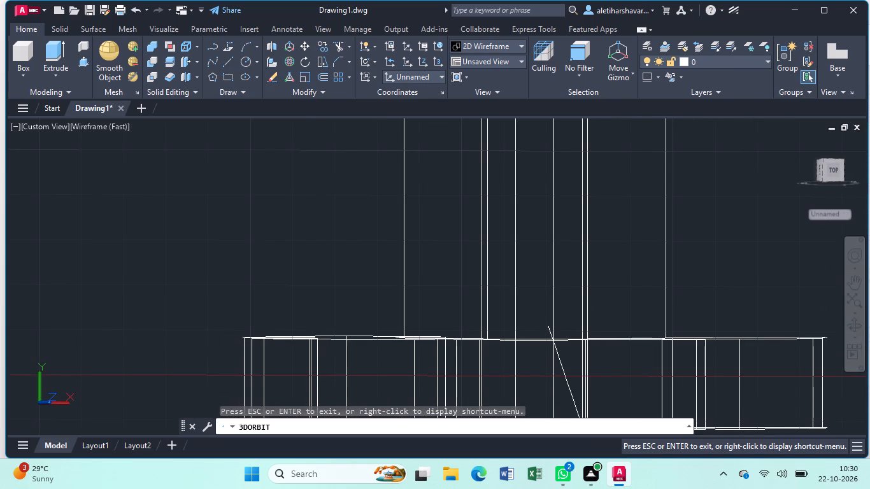
left_click(559, 362)
left_click(566, 366)
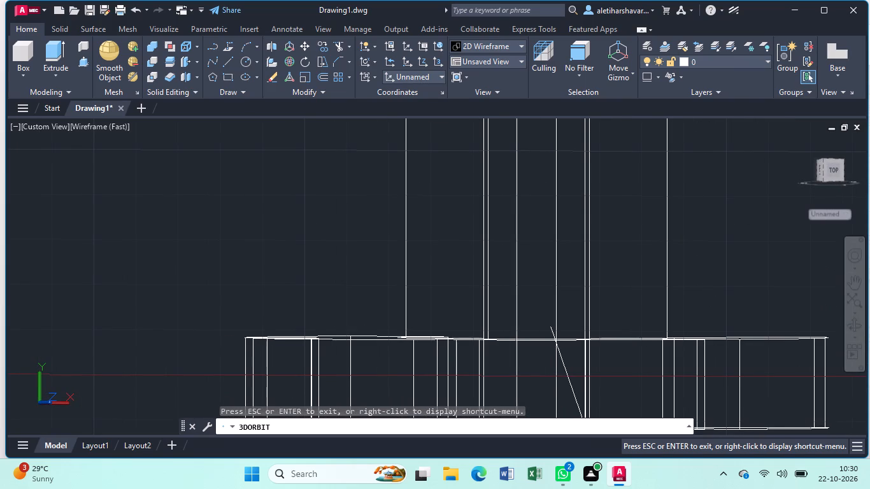
key("Escape")
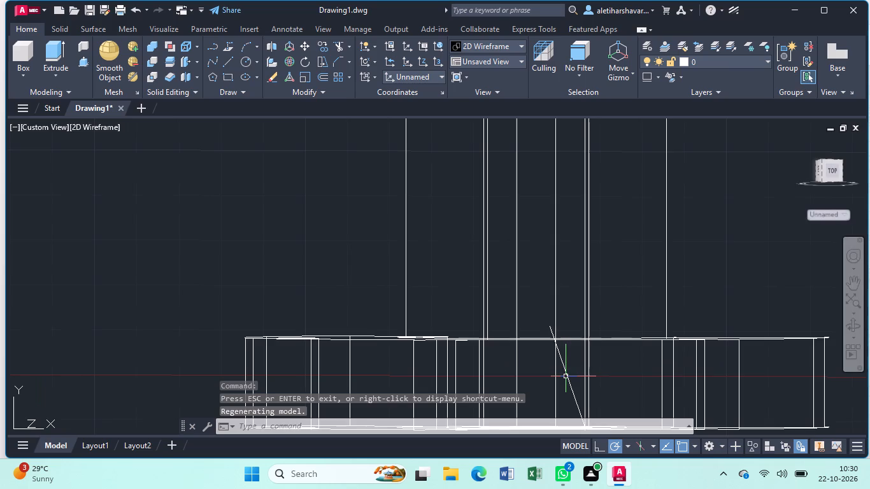
left_click(567, 376)
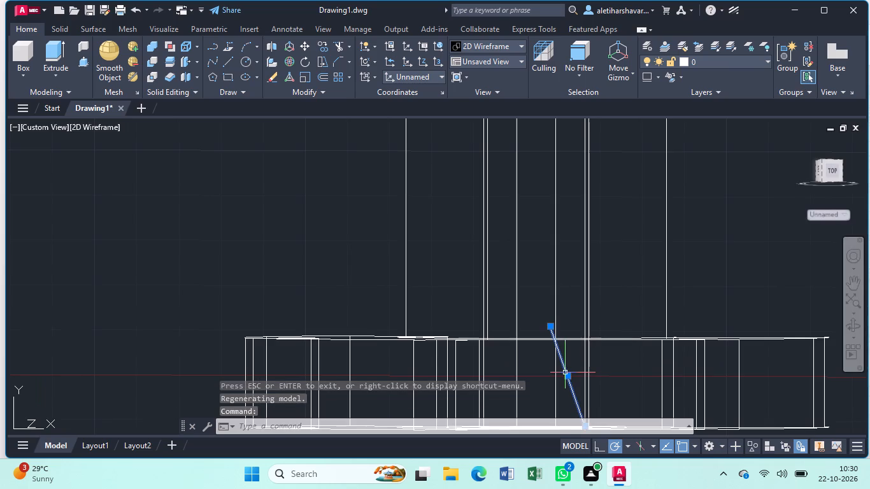
key("Delete")
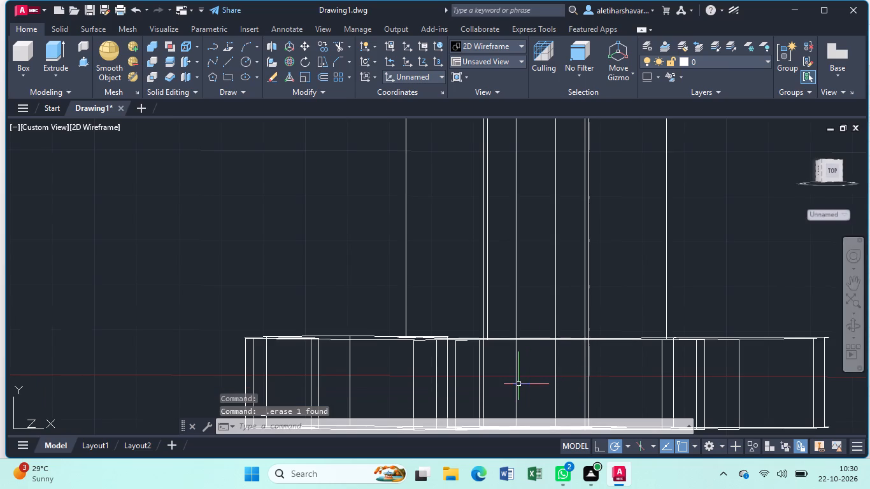
left_click_drag(519, 382, 485, 360)
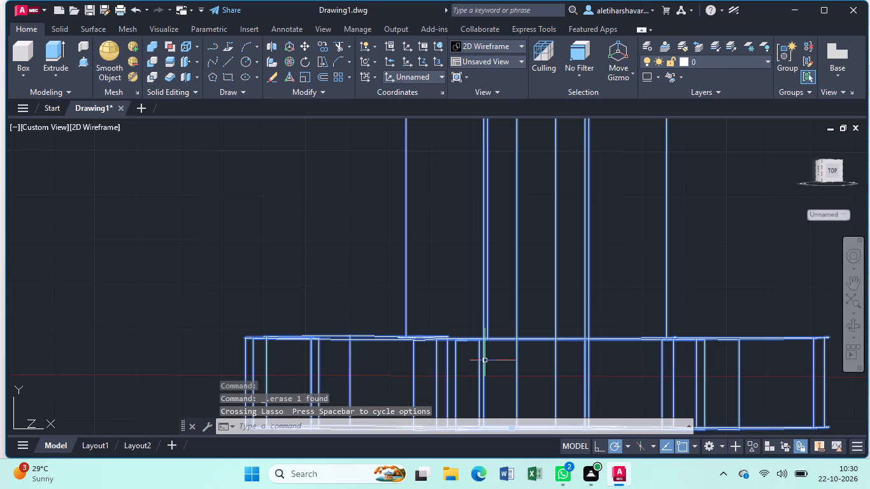
key("Escape")
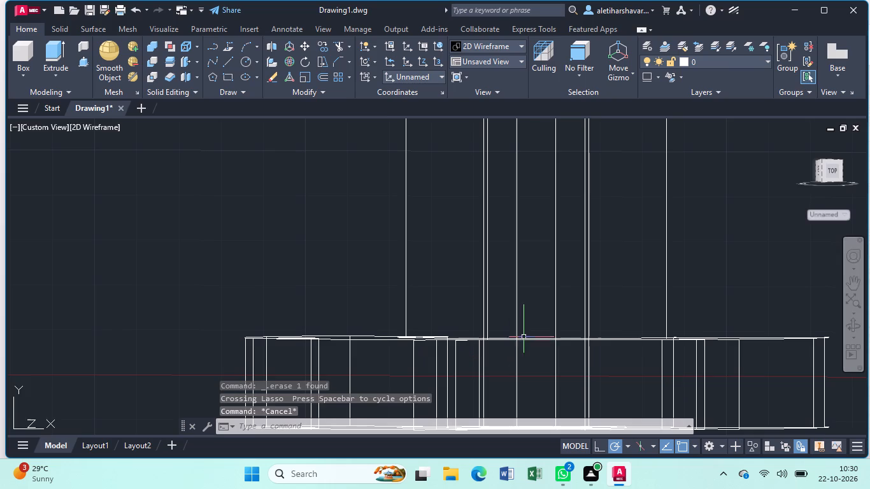
Start a line at the front midpoint of the boss's bottom edge, viewing the part from the front and slightly above.
scroll(524, 337, "down", 1)
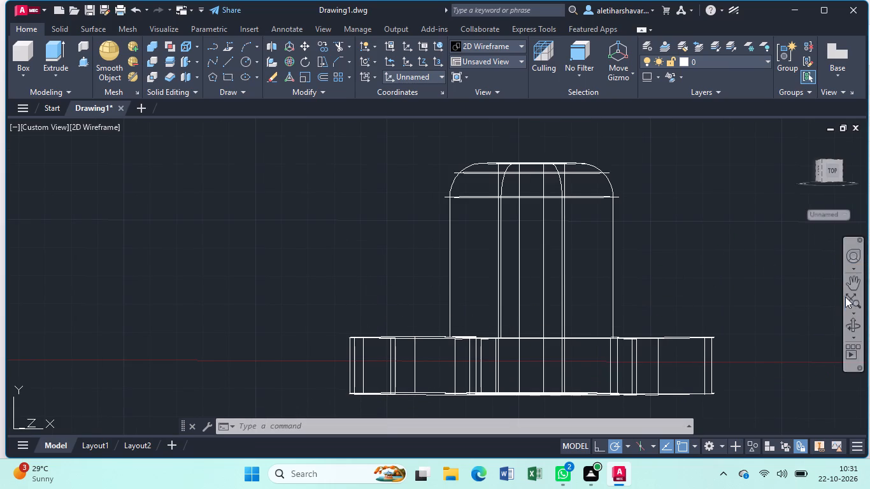
left_click(853, 323)
left_click_drag(678, 277, 680, 288)
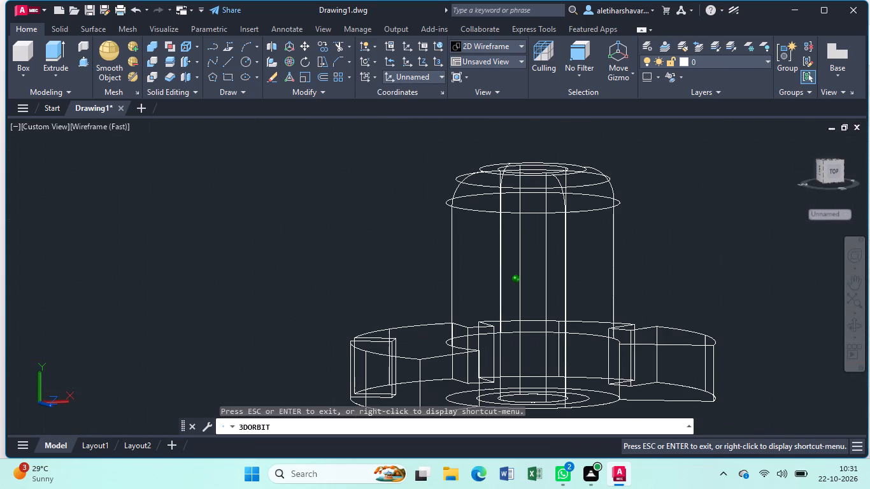
left_click_drag(680, 288, 664, 290)
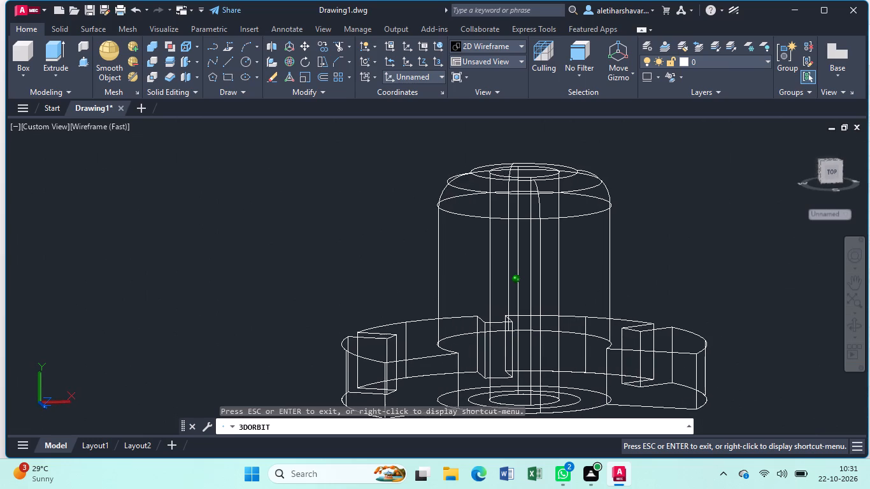
left_click_drag(664, 290, 670, 288)
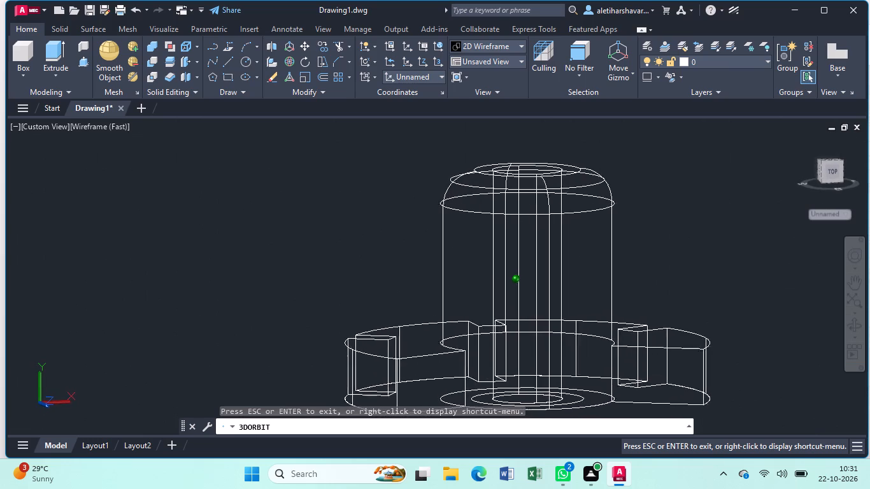
left_click_drag(670, 288, 652, 287)
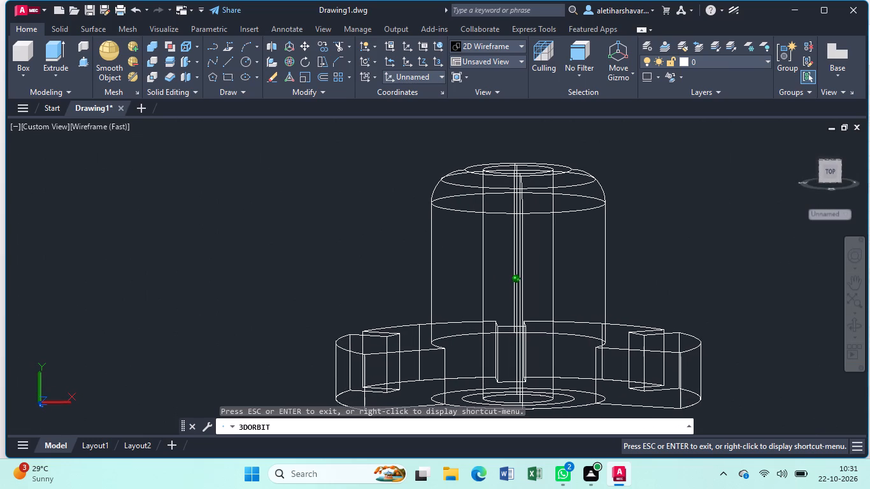
left_click_drag(652, 287, 650, 285)
key("Escape")
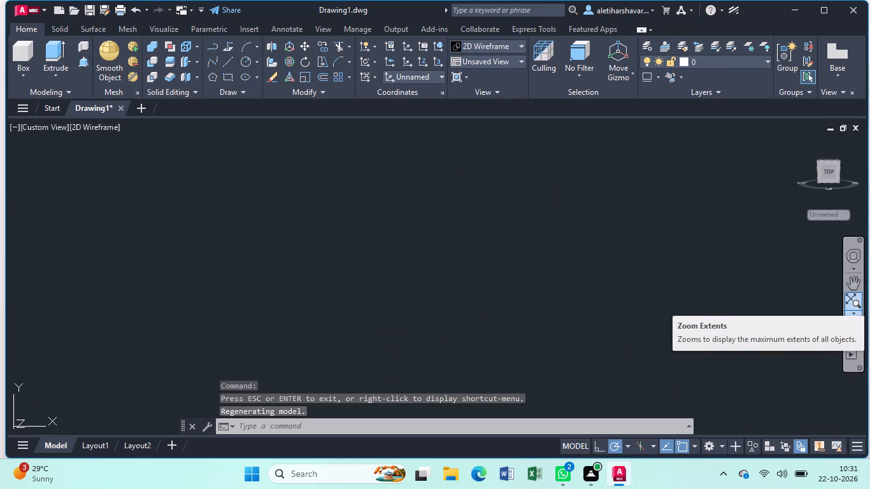
key("l")
key("Return")
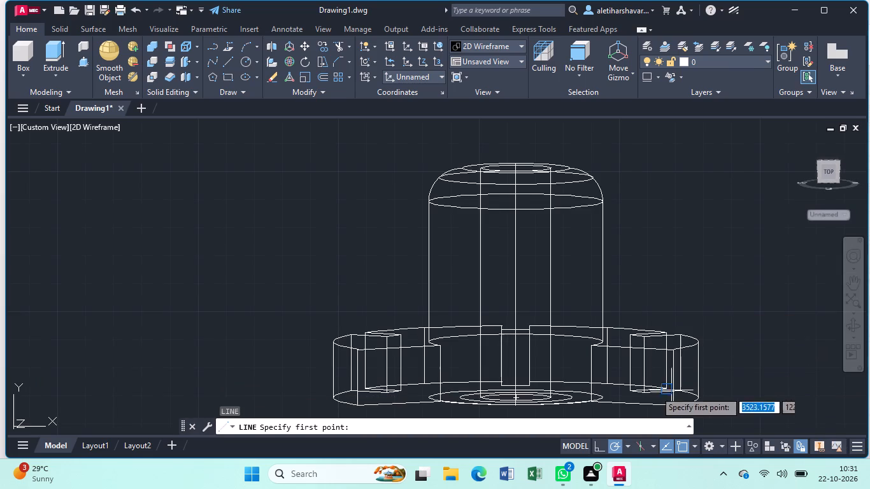
left_click(517, 407)
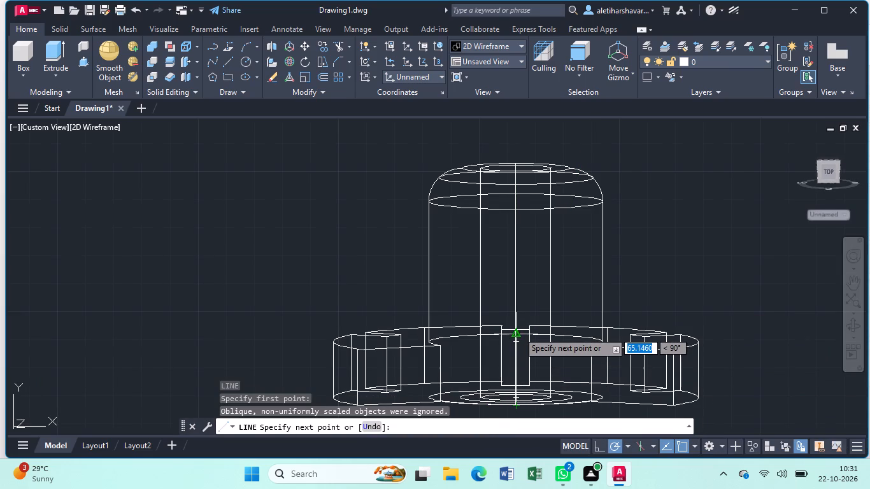
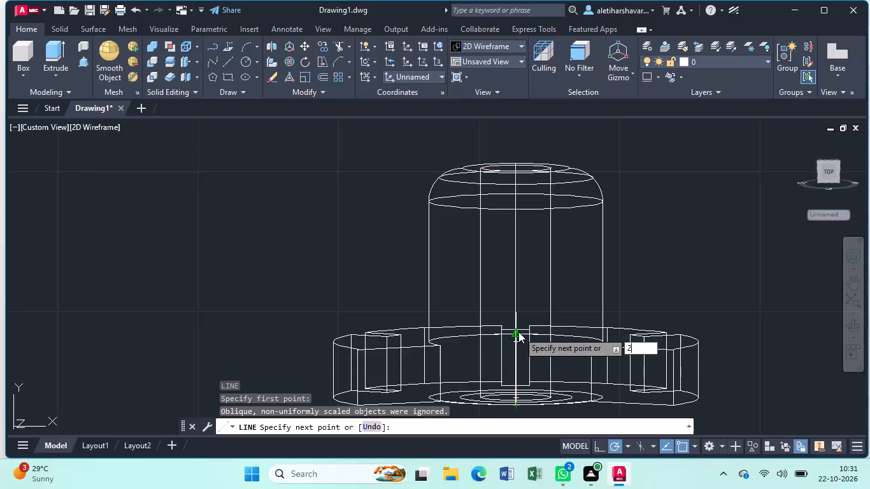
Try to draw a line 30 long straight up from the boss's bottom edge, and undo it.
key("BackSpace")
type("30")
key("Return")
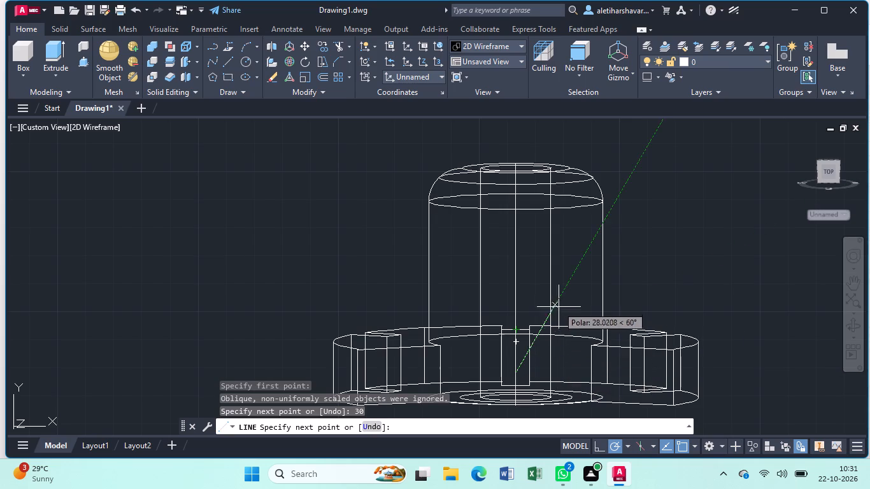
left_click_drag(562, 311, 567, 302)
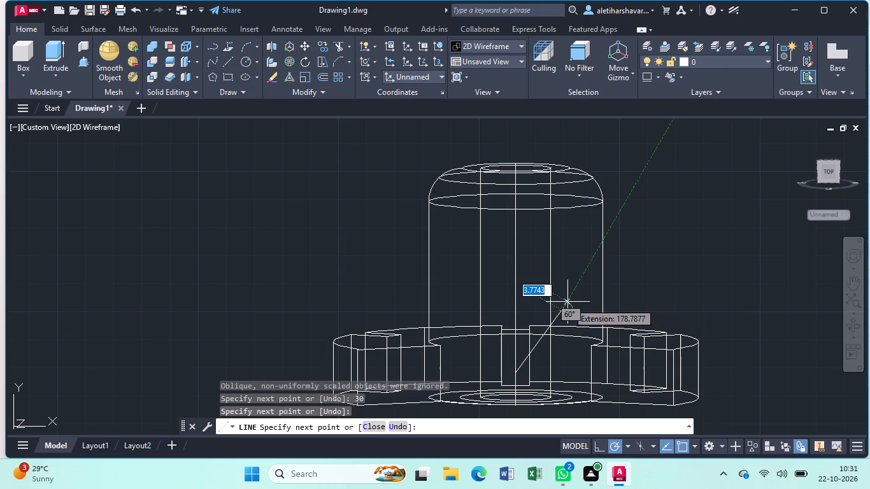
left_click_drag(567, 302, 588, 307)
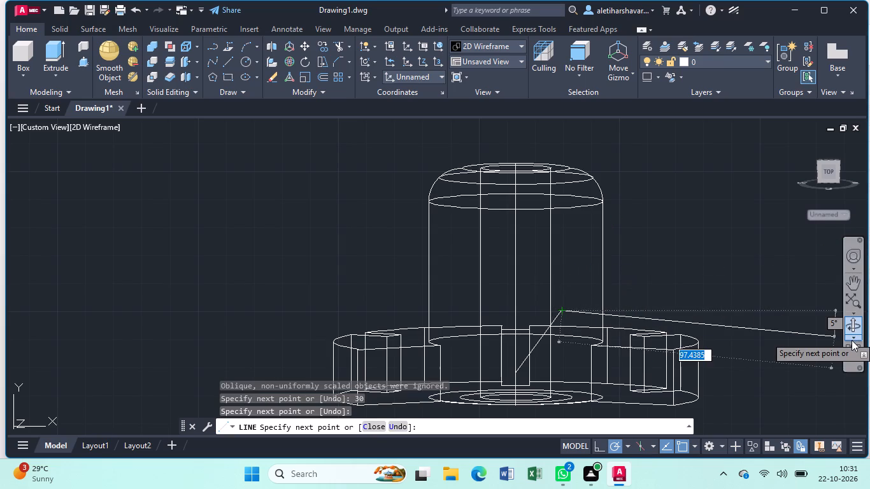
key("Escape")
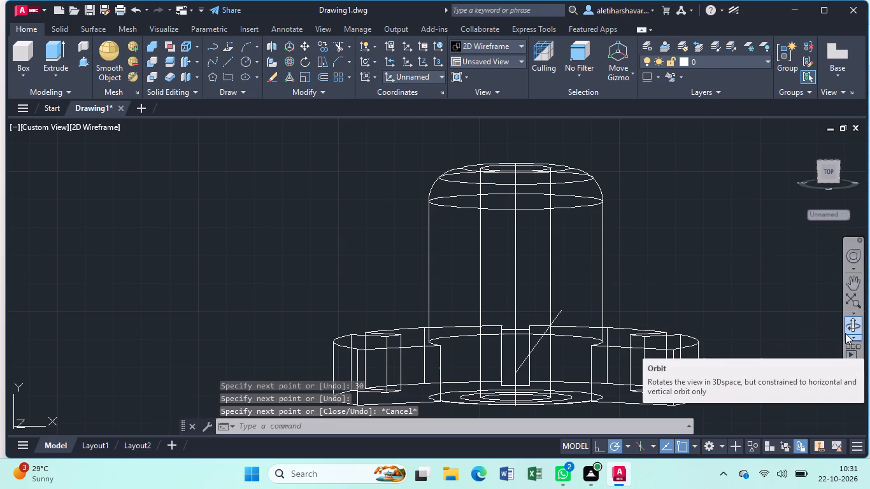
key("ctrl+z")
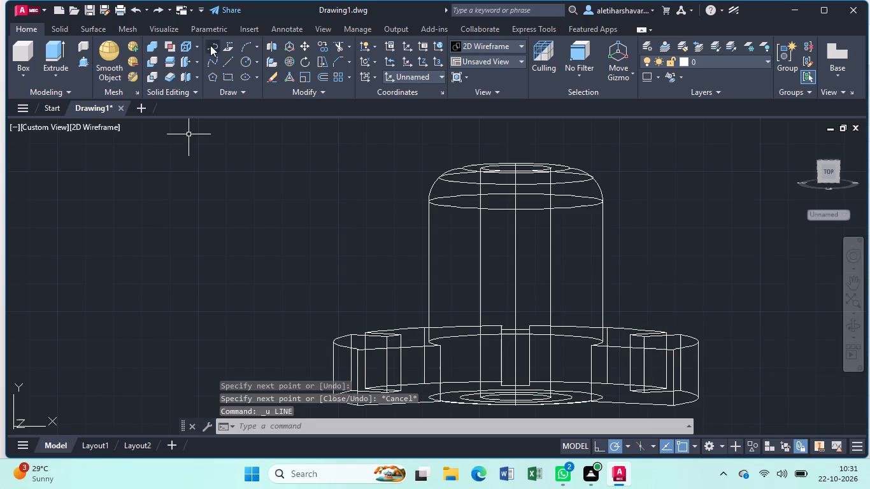
Draw a vertical line 30 long upward from the front midpoint of the boss's bottom edge.
left_click(227, 60)
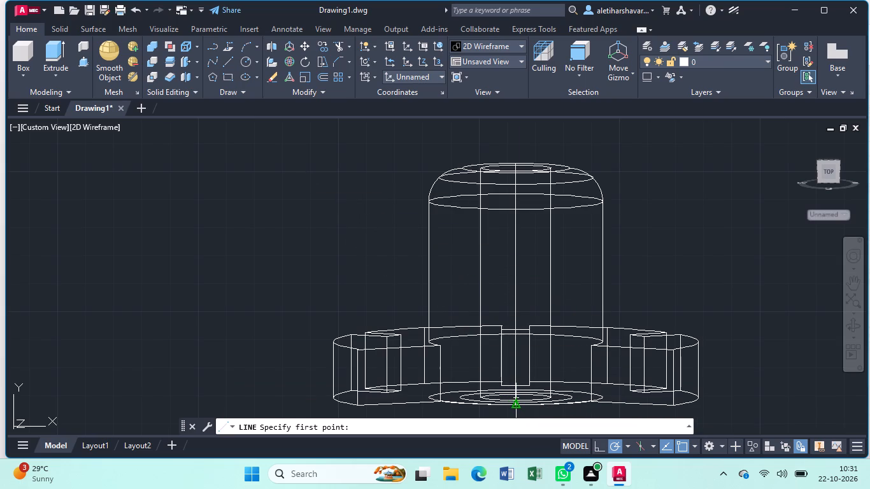
left_click(515, 408)
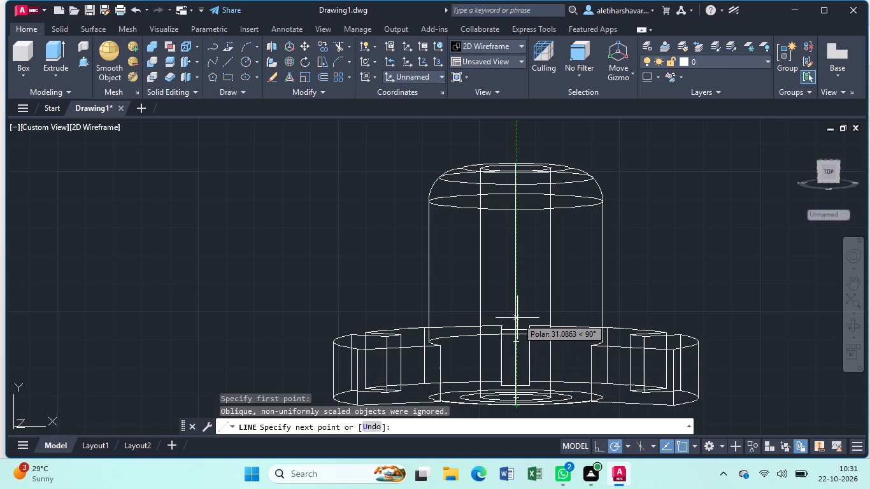
type("30")
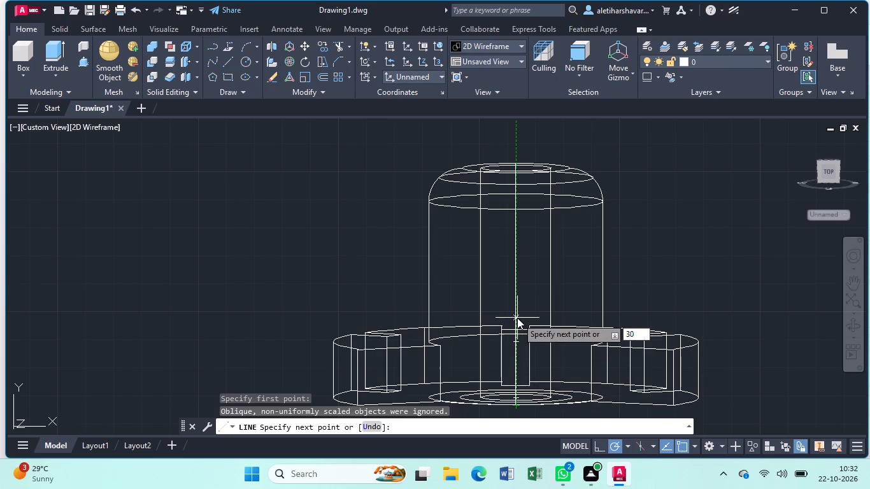
key("Return")
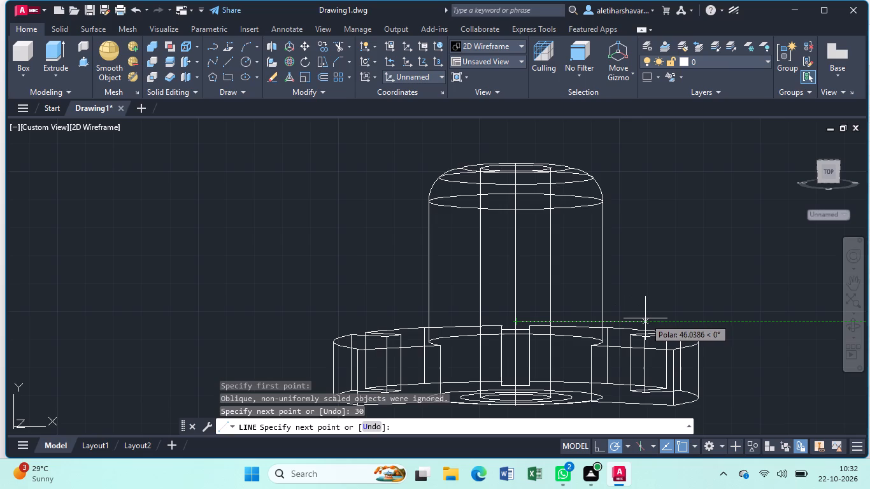
key("Escape")
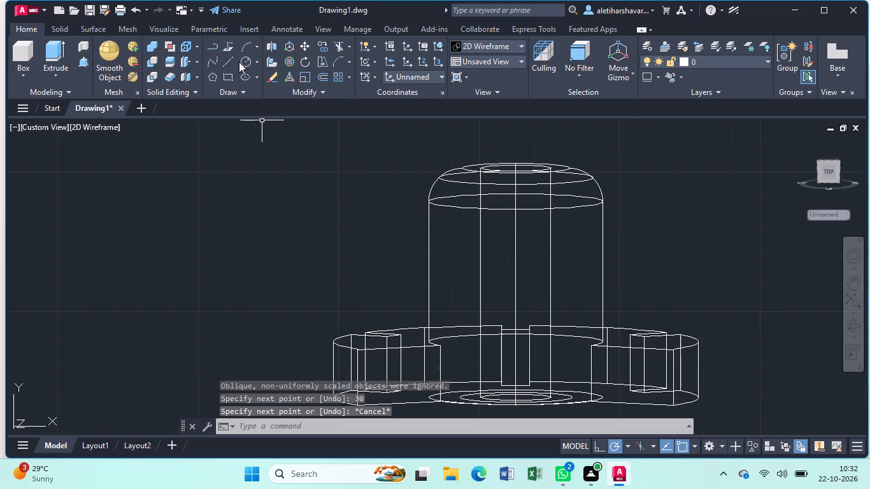
Draw a circle of radius 3 centred on the upper end of the vertical line.
left_click(242, 61)
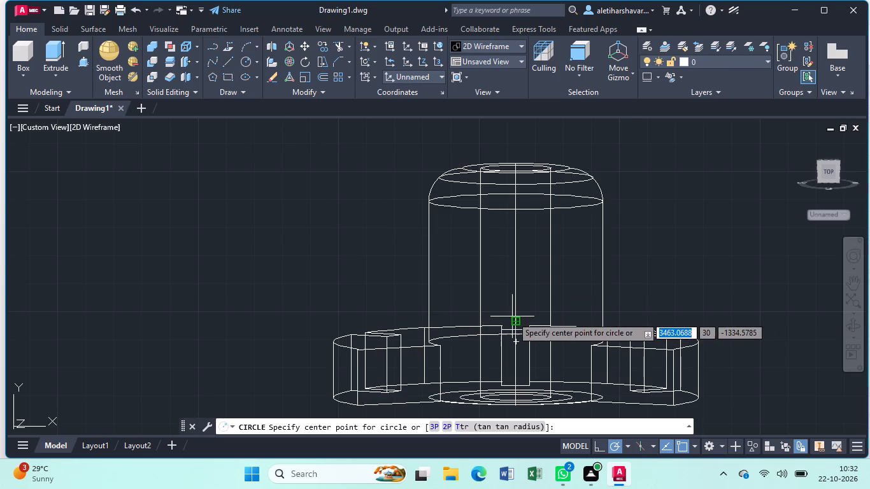
left_click(513, 318)
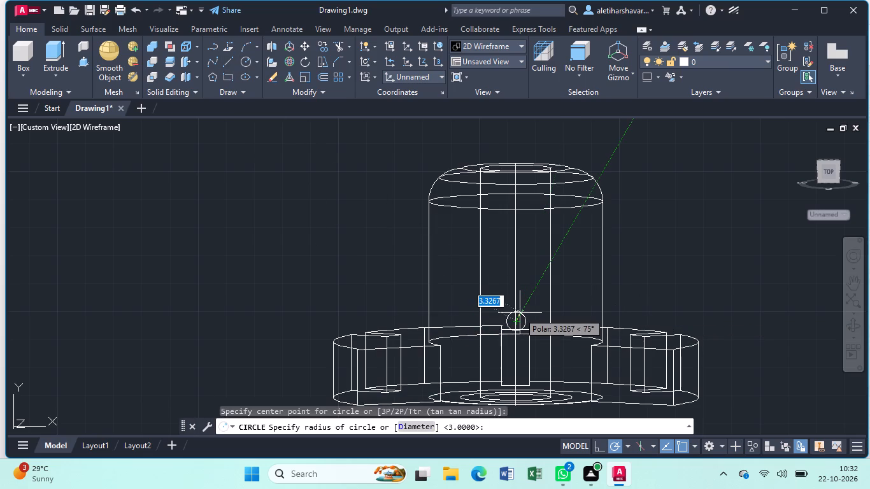
key("3")
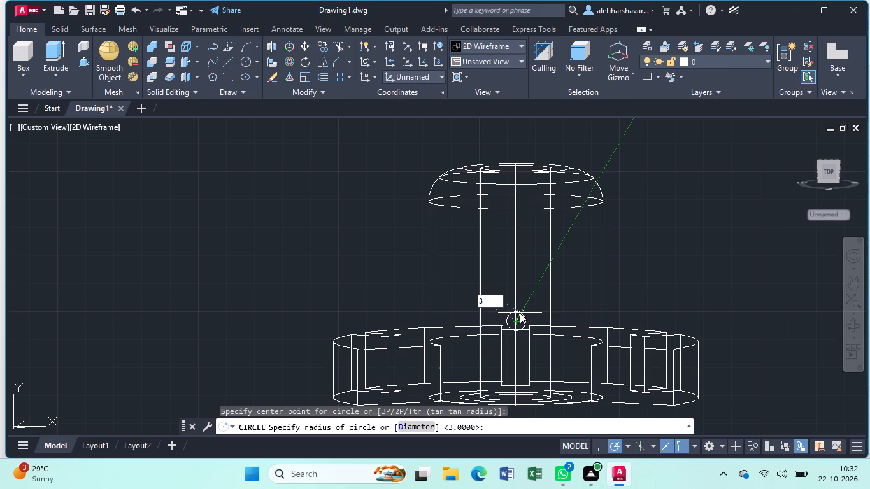
key("Return")
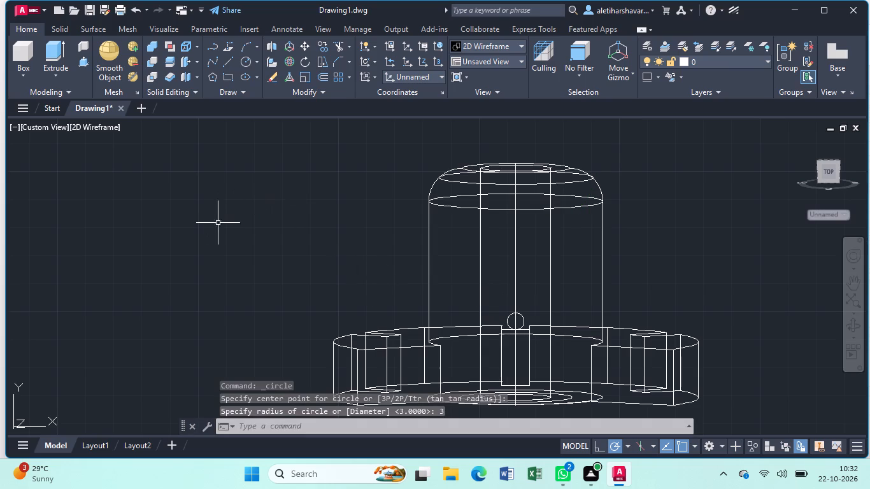
Use Presspull to extrude the small circle 65 through the boss toward the back.
left_click(84, 58)
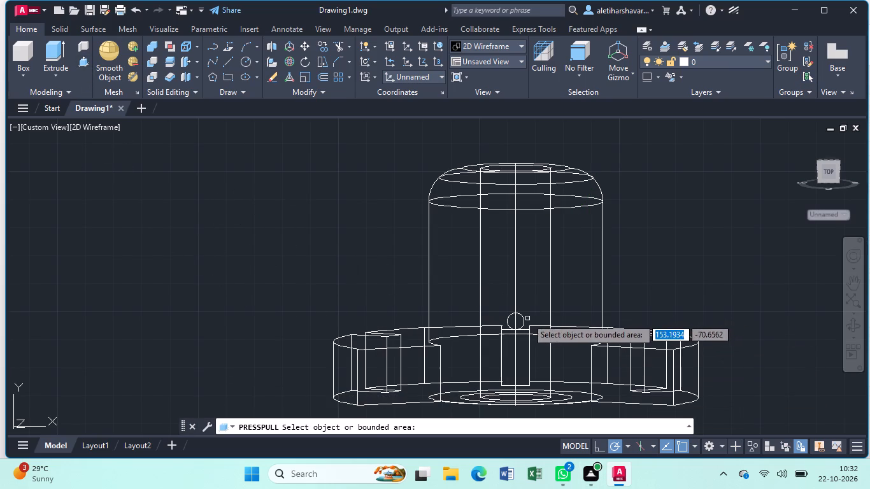
left_click(524, 321)
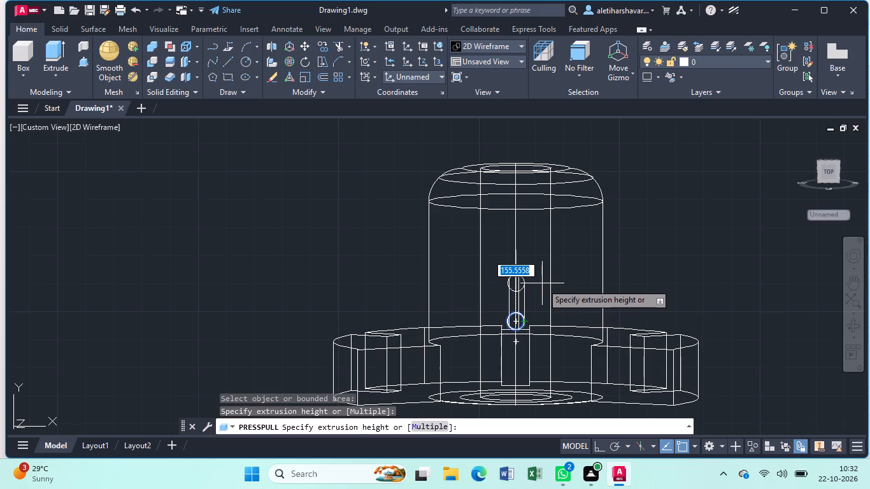
key("5")
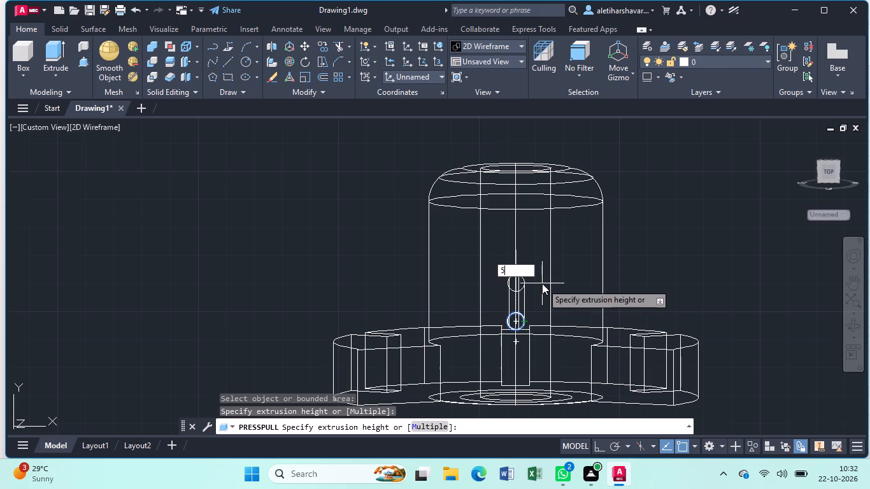
key("BackSpace")
key("6")
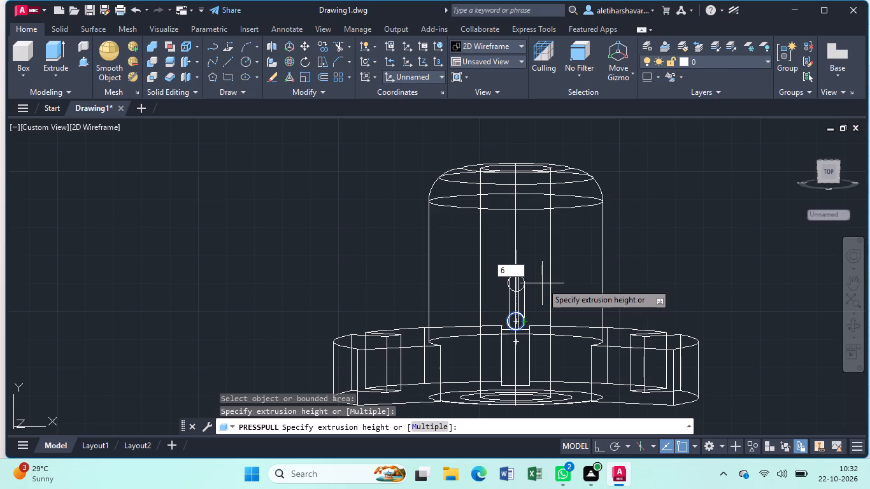
key("5")
key("Return")
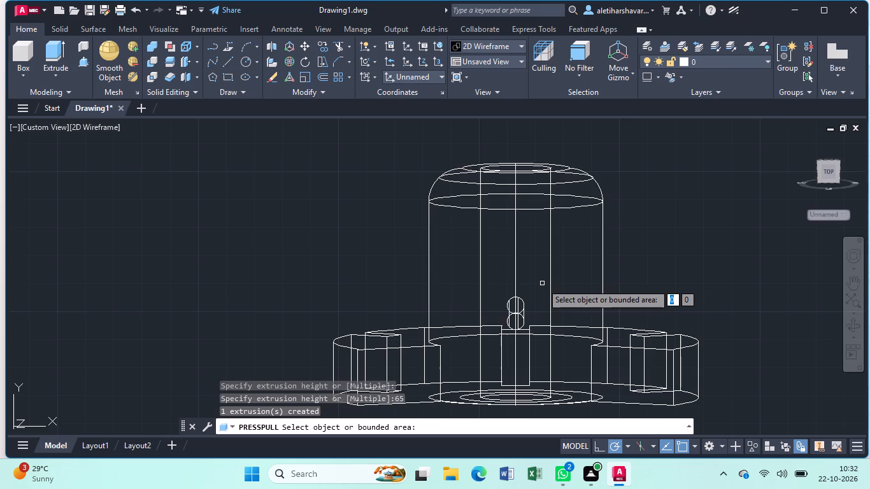
key("Escape")
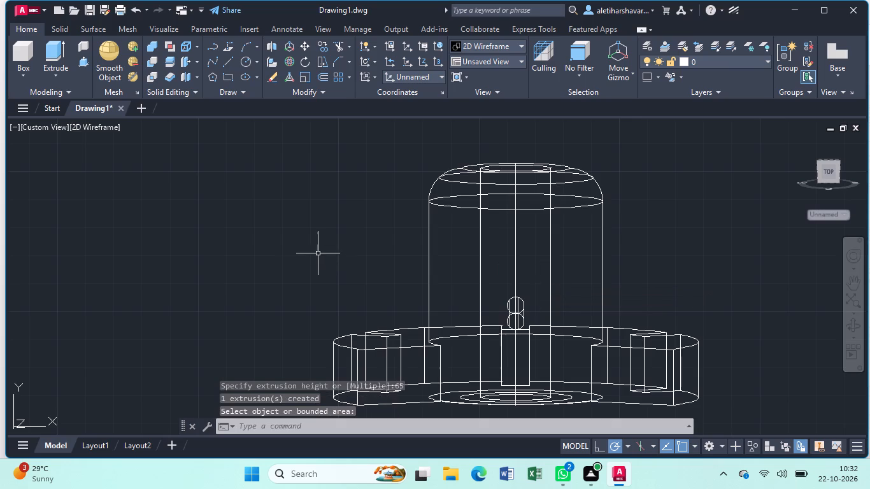
Set the visual style to Shaded and examine the extruded rod through the boss from the side and front.
left_click(100, 126)
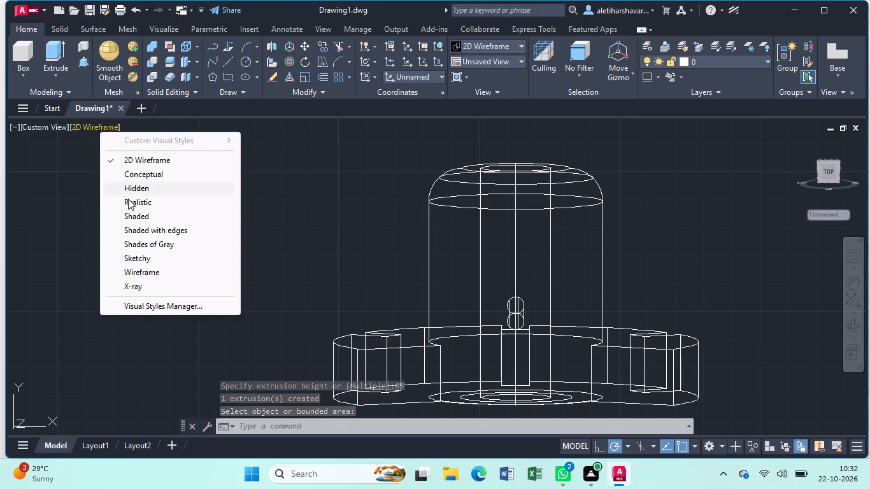
left_click(134, 213)
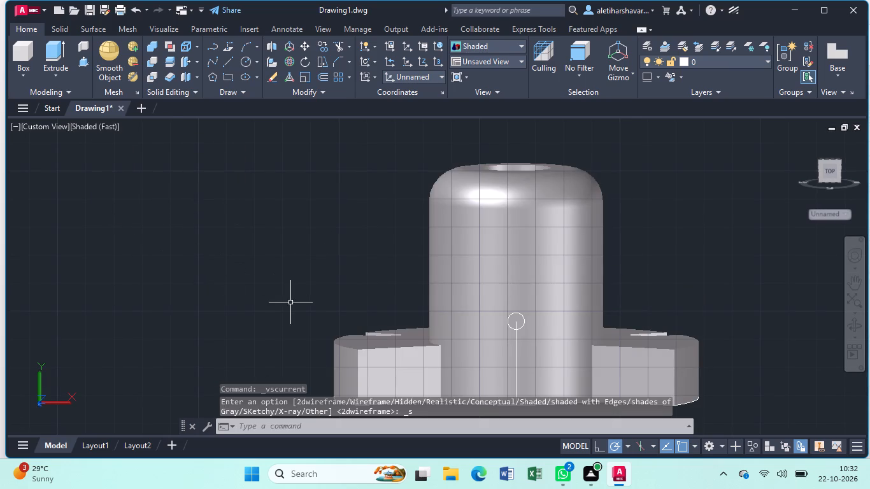
left_click_drag(308, 309, 335, 317)
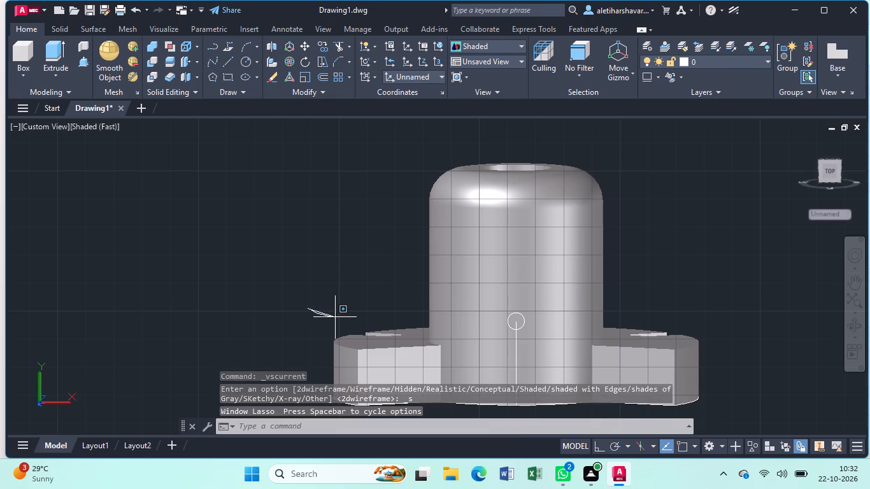
left_click_drag(335, 317, 335, 315)
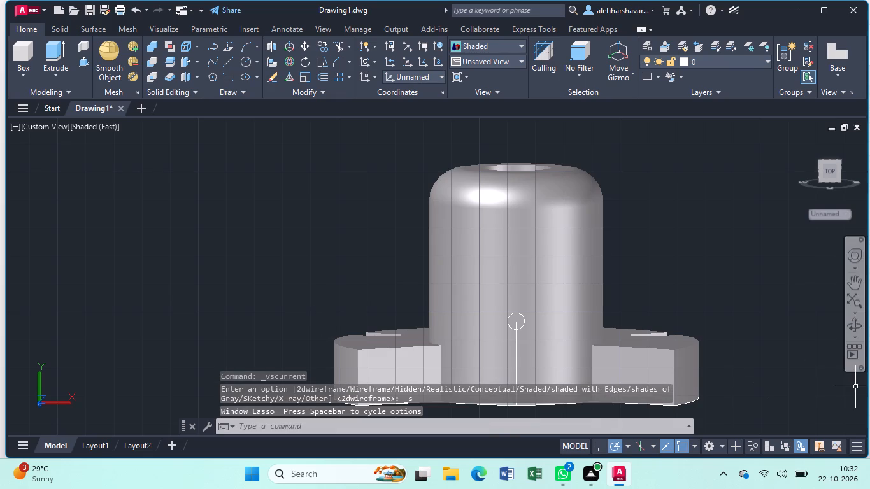
left_click(853, 320)
left_click_drag(681, 323, 706, 323)
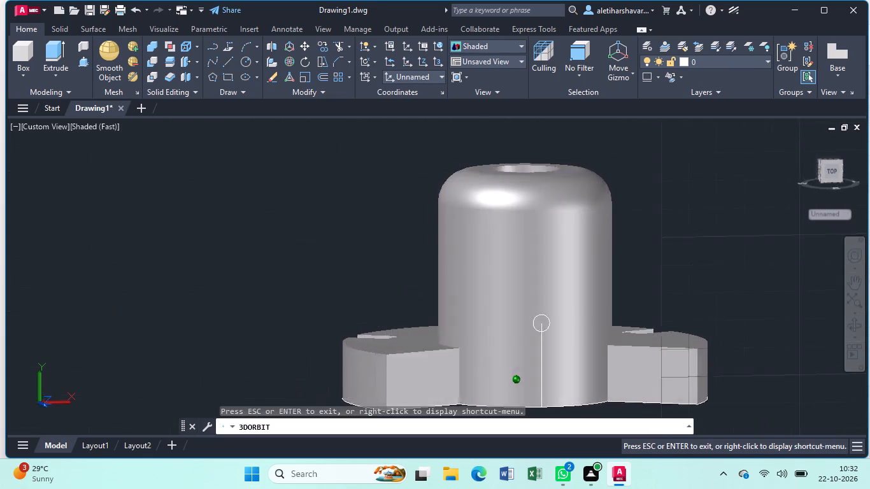
left_click_drag(706, 323, 802, 336)
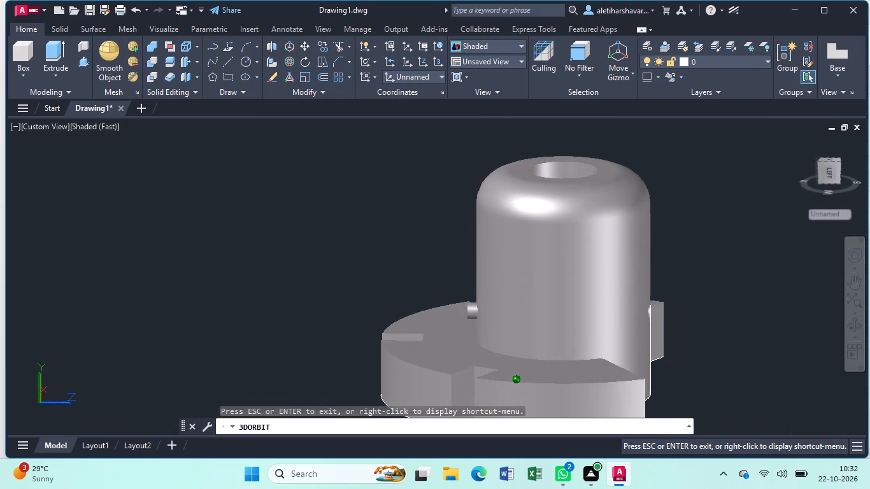
left_click_drag(802, 336, 687, 341)
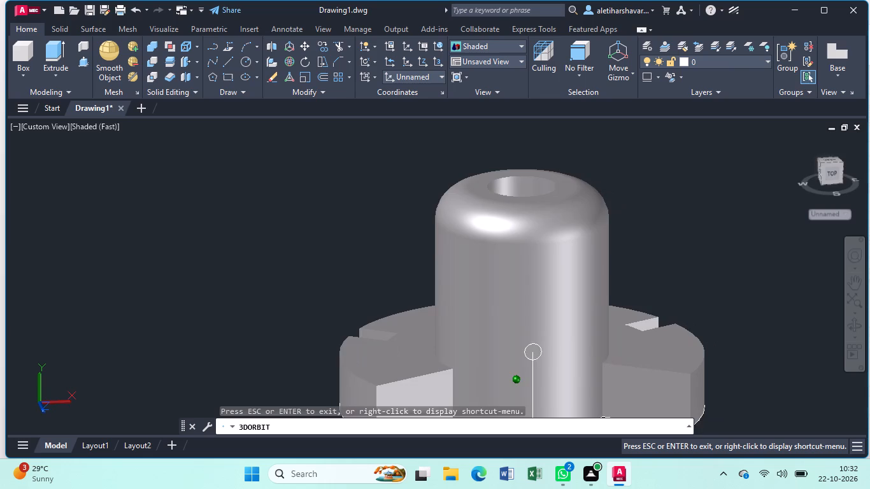
left_click_drag(687, 341, 681, 341)
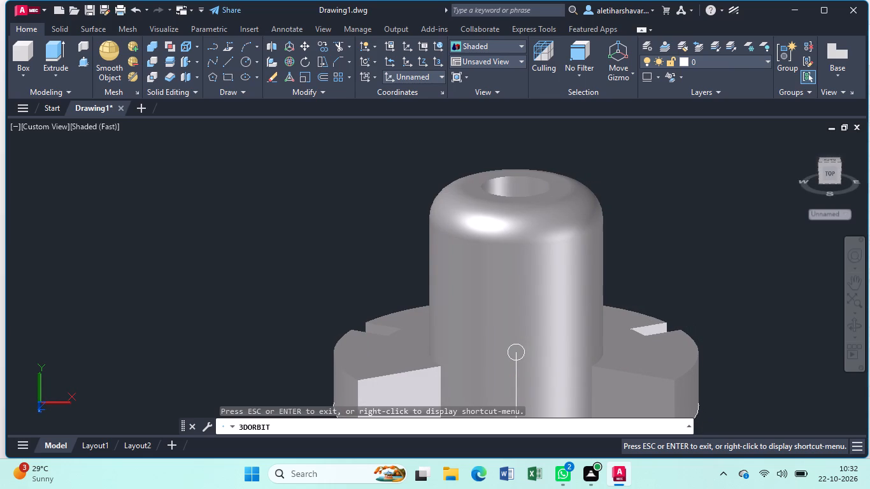
key("Escape")
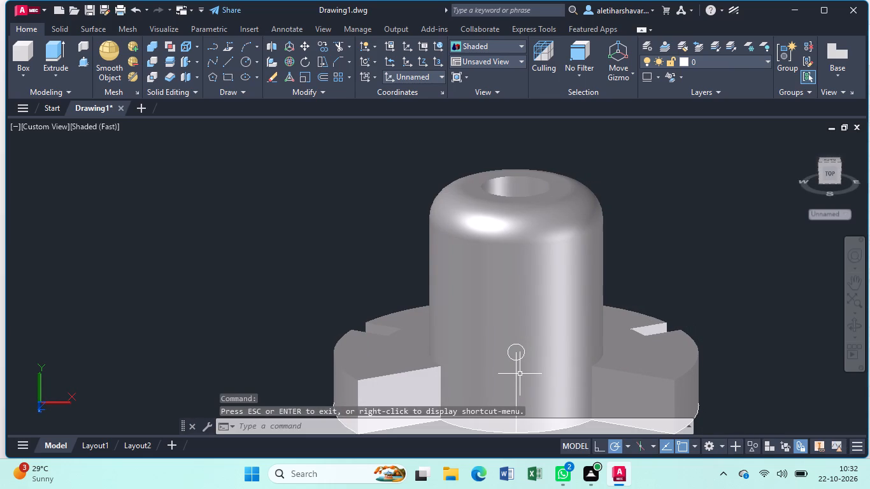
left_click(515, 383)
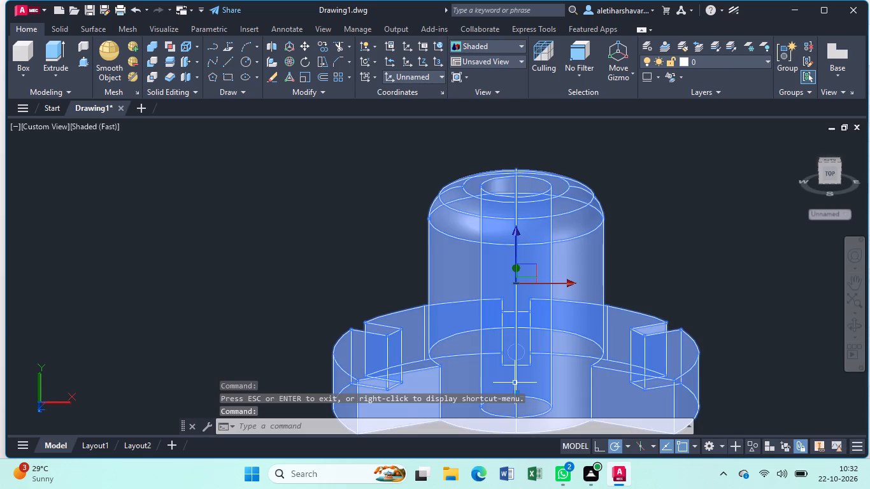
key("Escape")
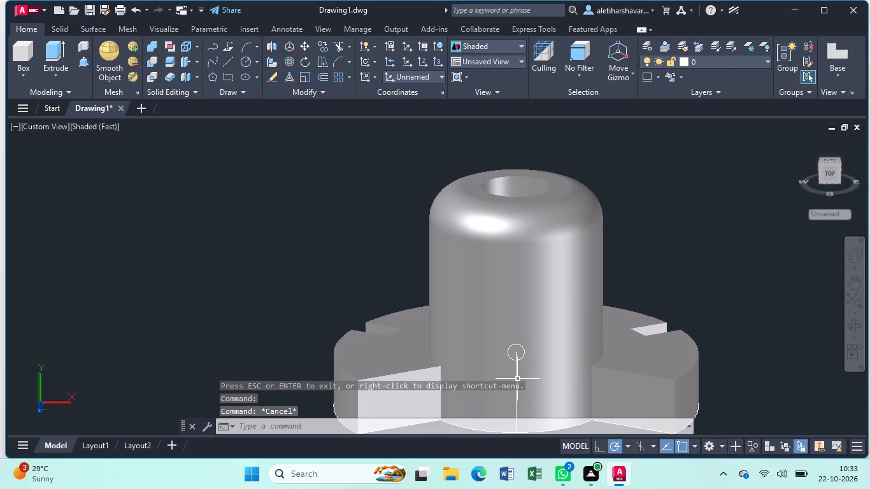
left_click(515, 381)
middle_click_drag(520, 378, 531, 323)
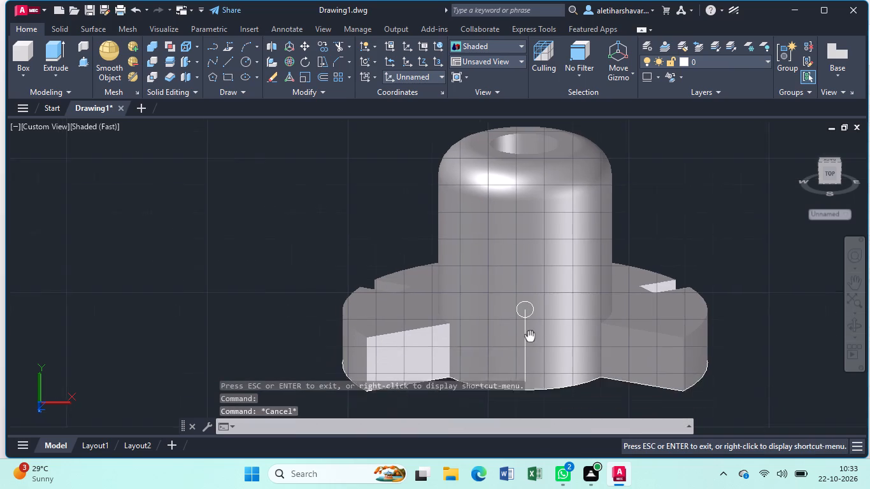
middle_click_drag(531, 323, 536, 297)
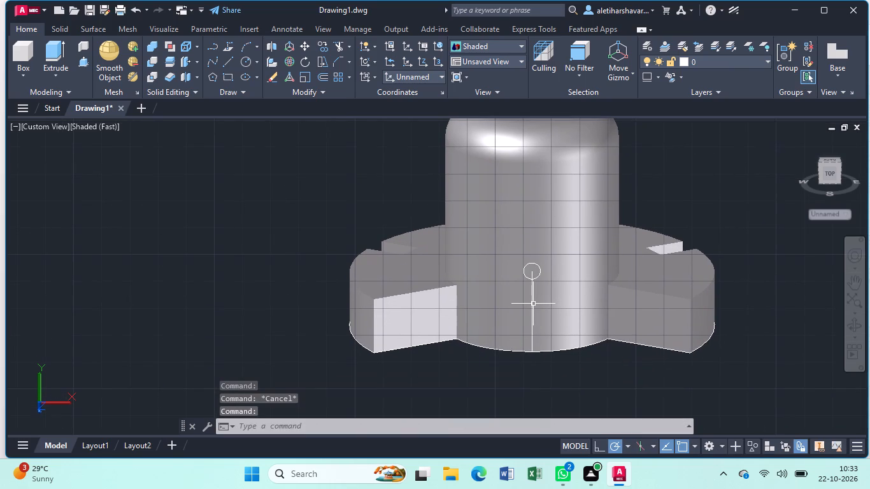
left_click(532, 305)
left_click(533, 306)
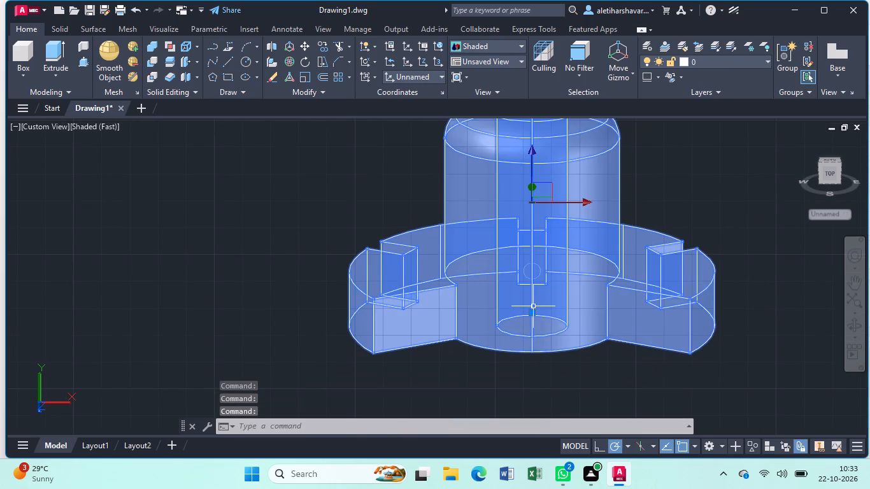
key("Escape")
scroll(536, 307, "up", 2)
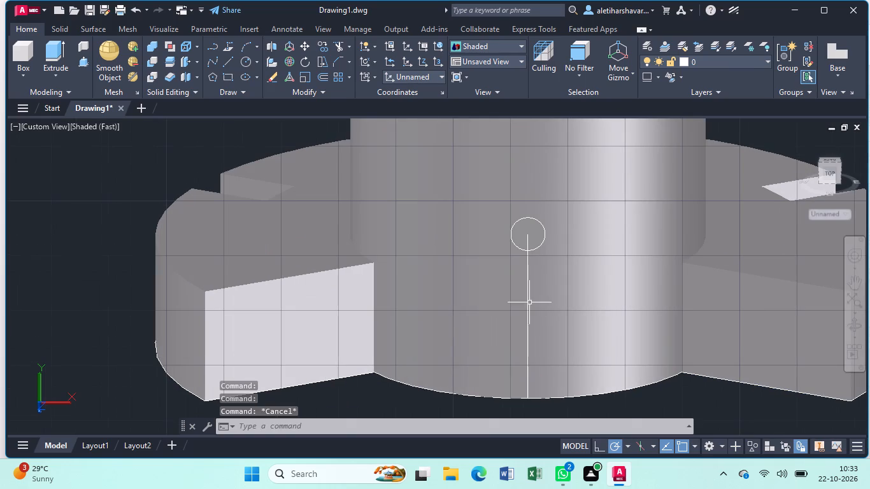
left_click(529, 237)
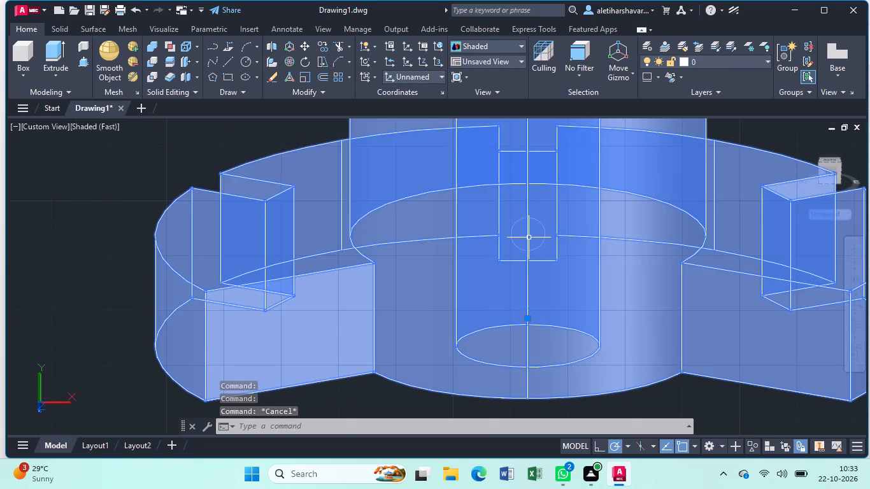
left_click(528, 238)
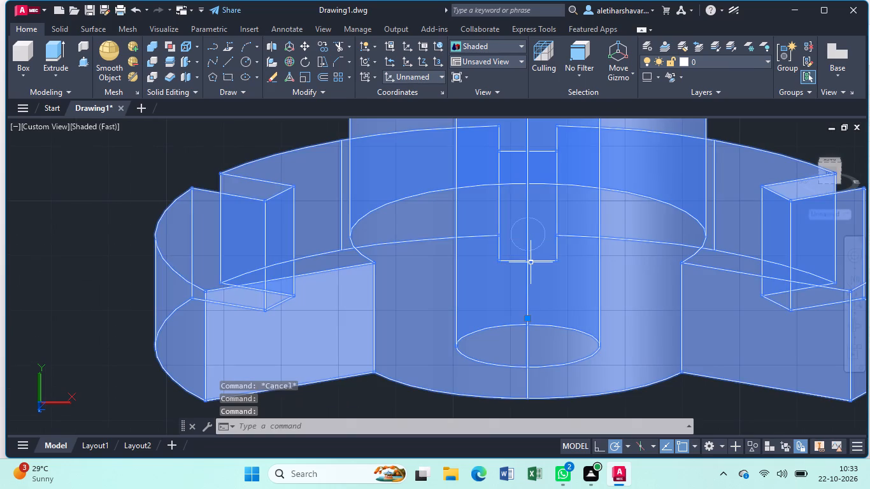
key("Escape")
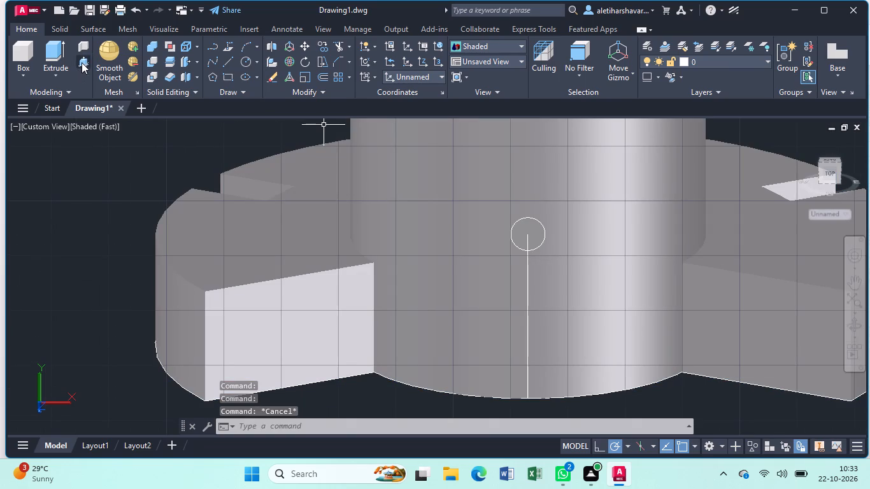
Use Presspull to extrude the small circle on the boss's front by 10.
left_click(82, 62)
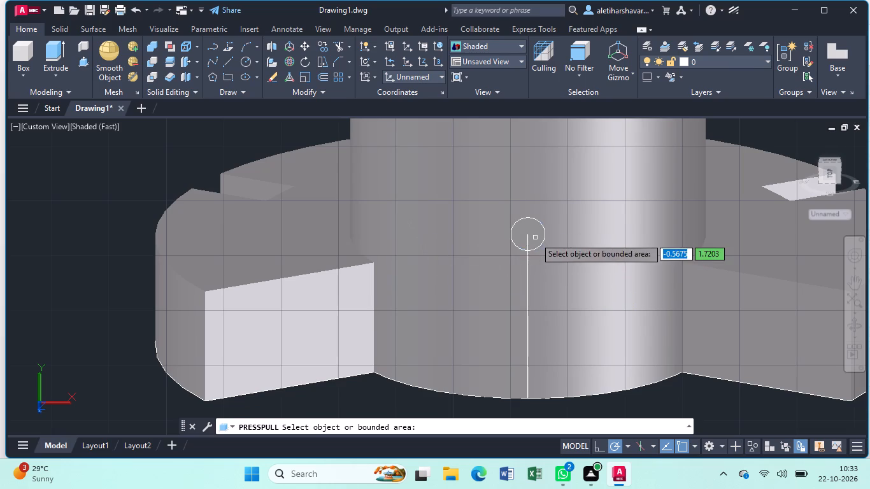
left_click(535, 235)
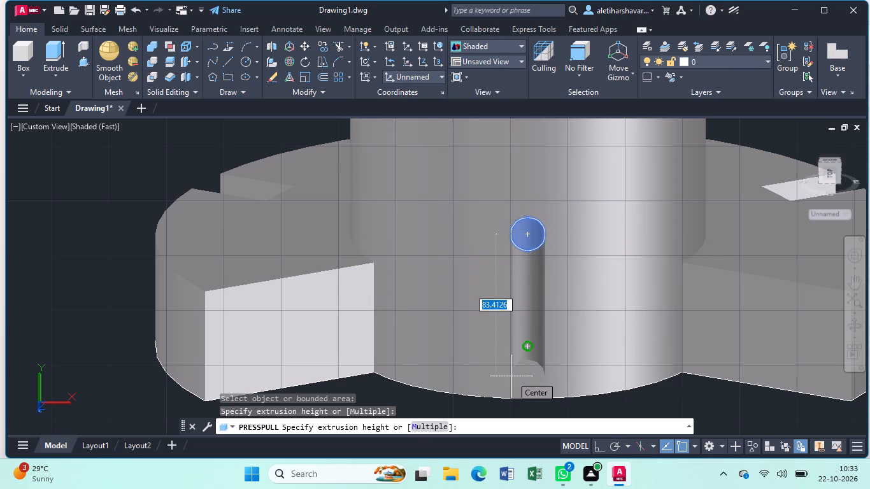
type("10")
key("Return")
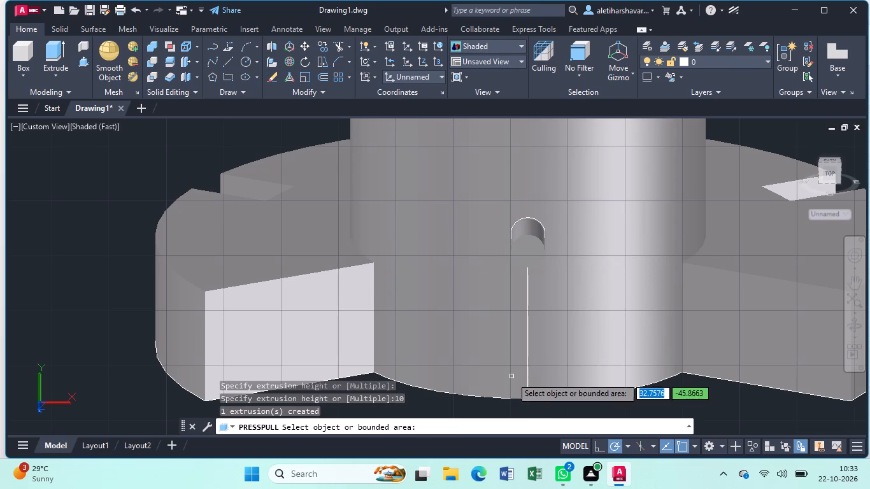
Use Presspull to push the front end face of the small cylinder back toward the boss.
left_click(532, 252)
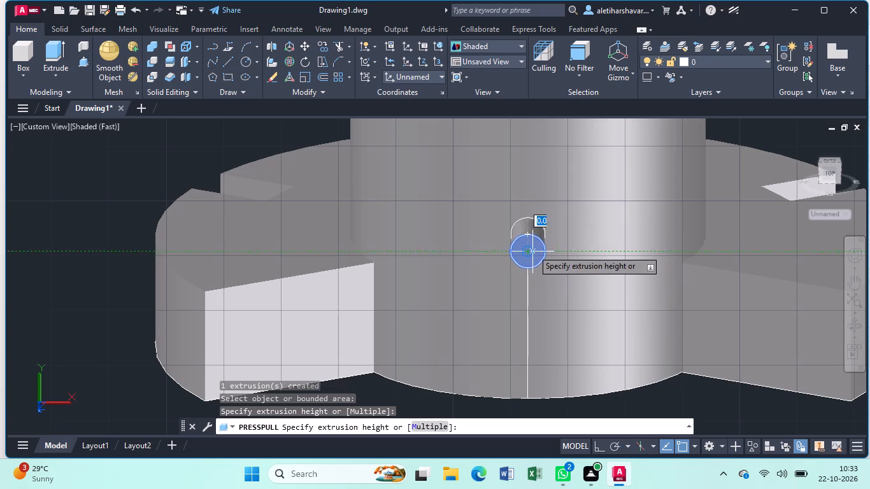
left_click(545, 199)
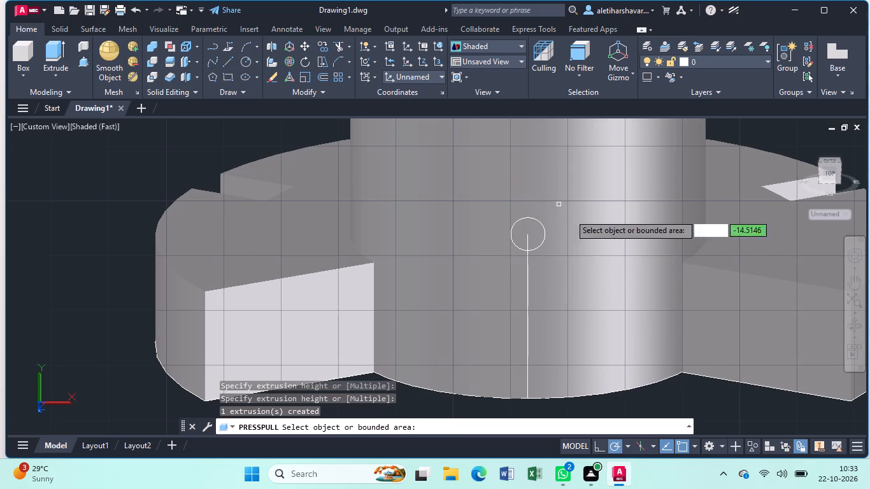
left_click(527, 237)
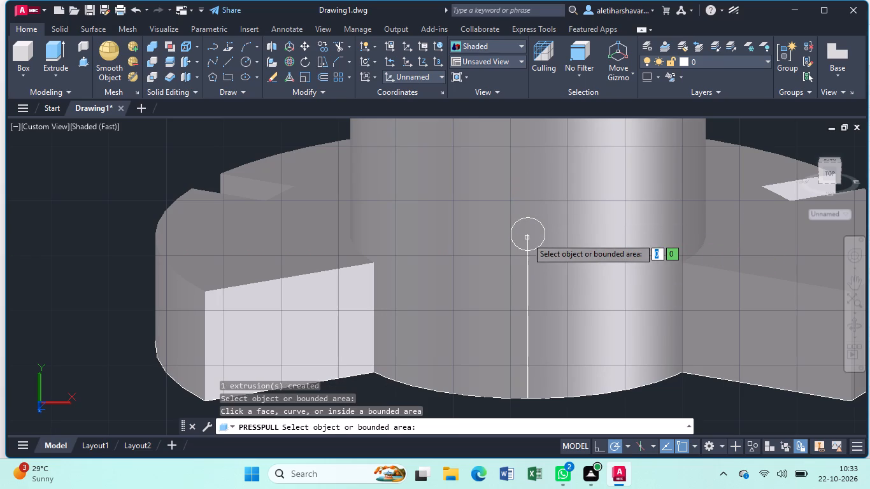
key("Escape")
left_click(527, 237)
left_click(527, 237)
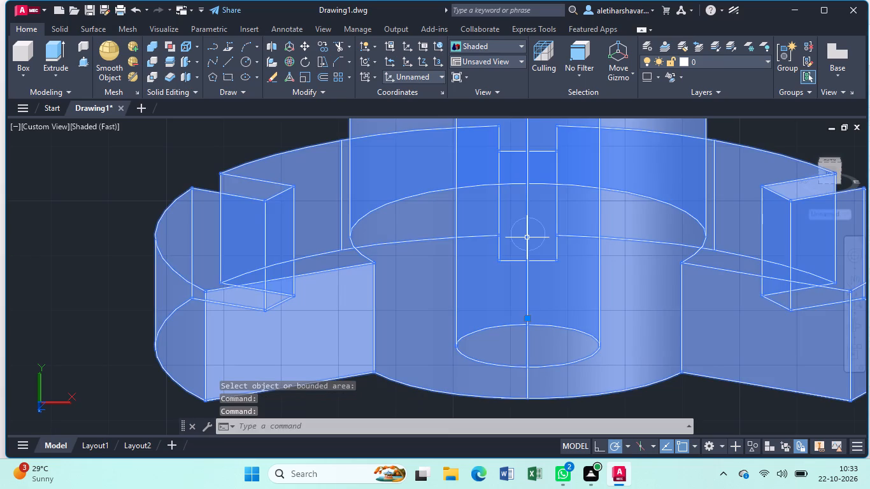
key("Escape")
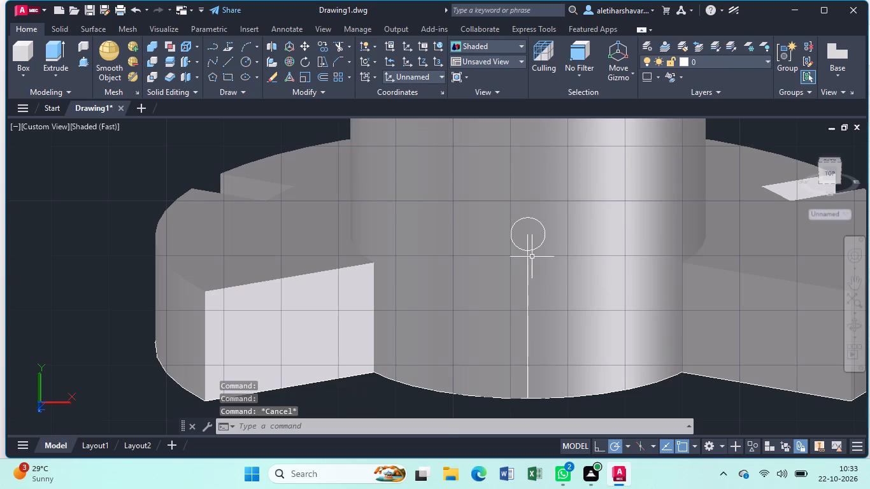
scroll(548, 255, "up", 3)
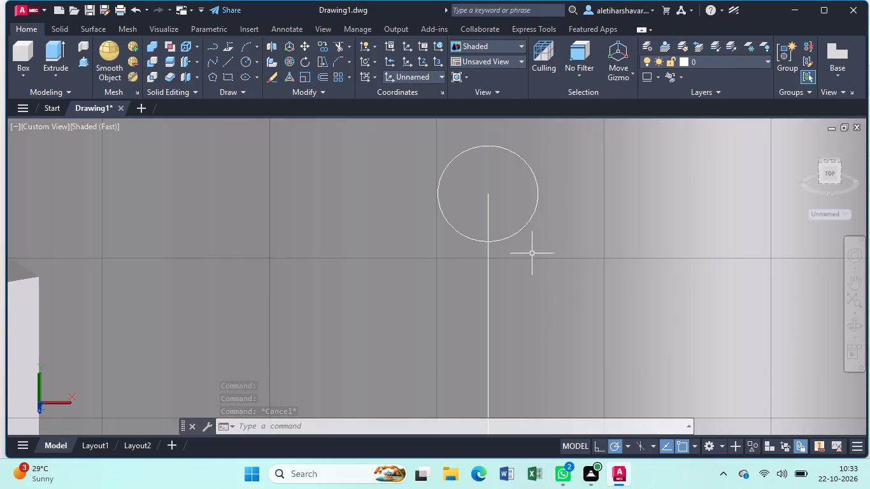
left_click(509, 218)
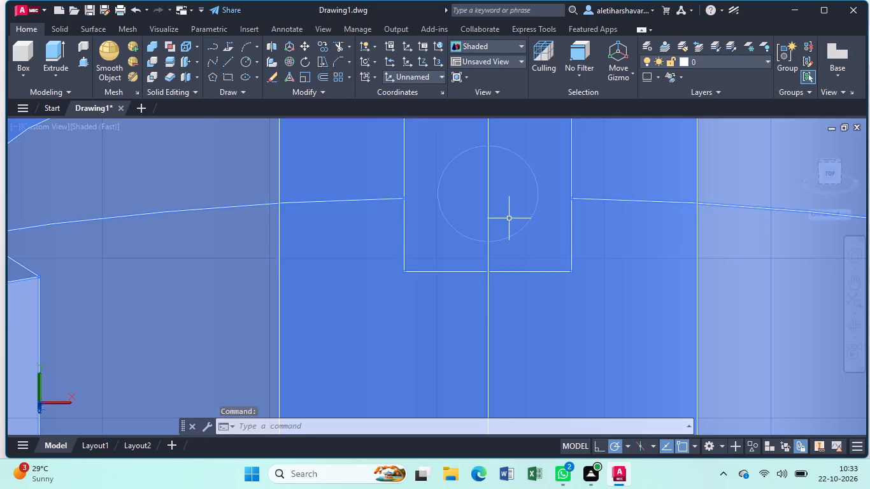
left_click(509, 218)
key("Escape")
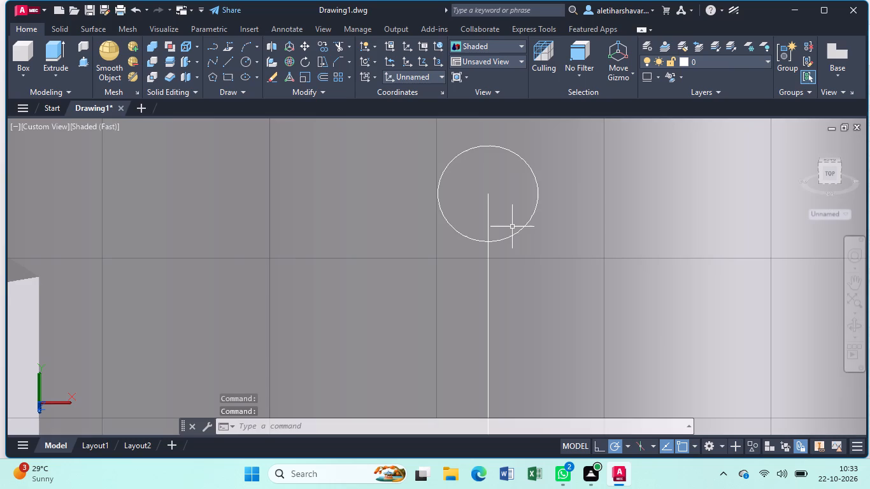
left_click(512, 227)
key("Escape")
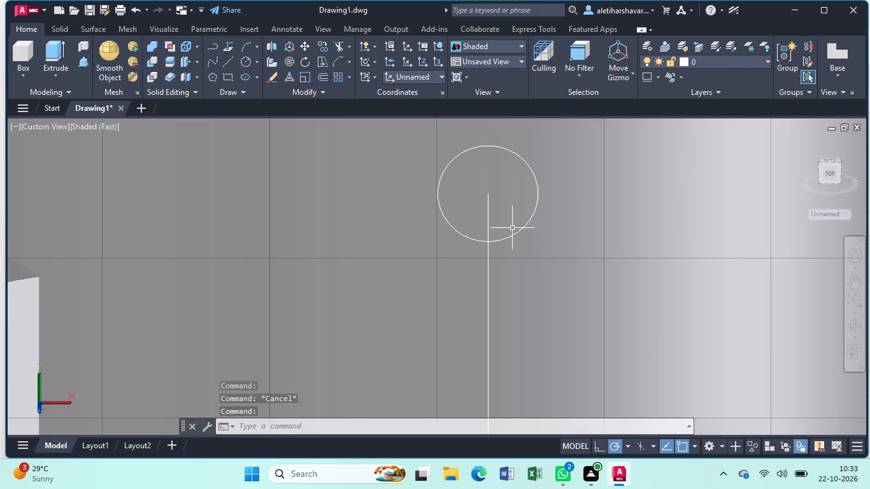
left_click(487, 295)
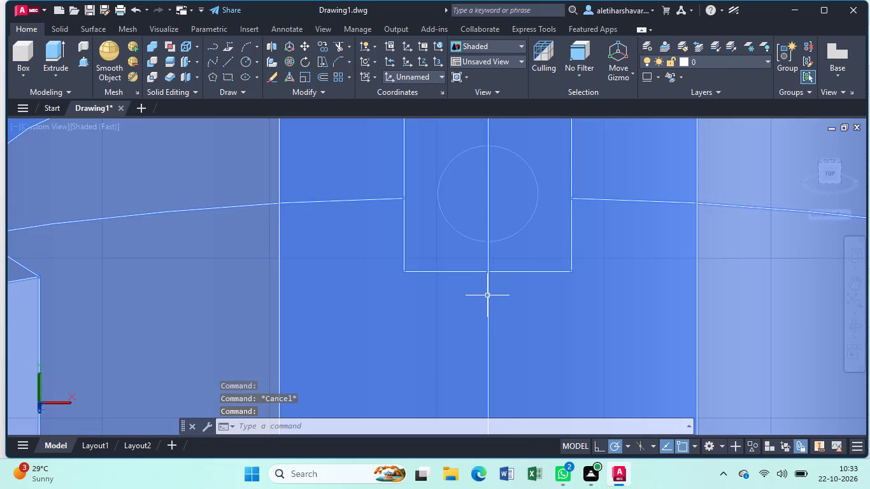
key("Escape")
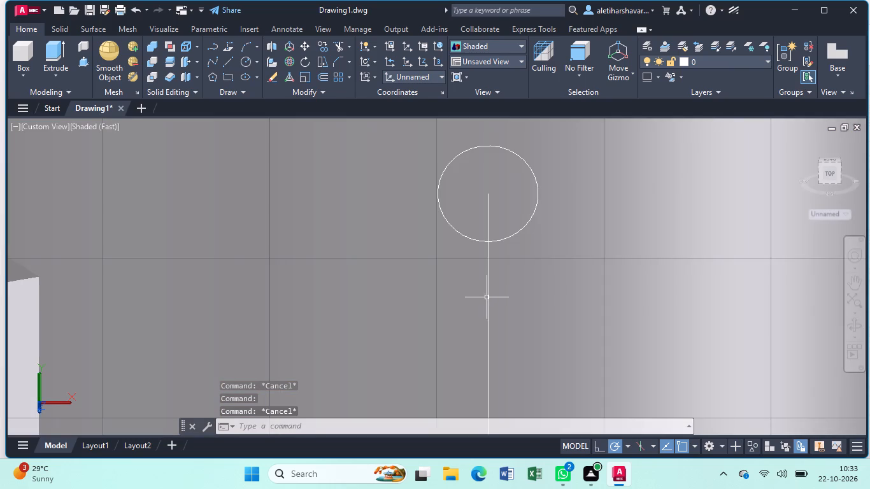
Switch to the Front and then the Back preset view and examine the small circular end face on the boss.
scroll(761, 330, "down", 3)
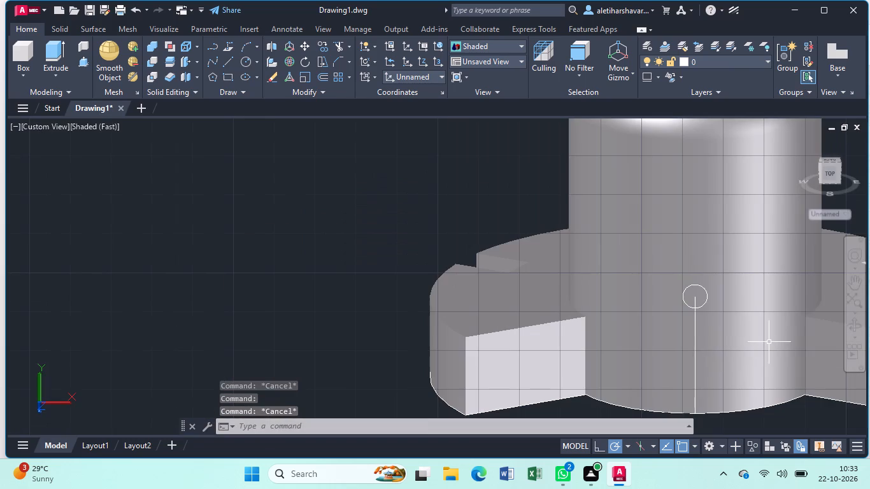
middle_click_drag(738, 344, 666, 370)
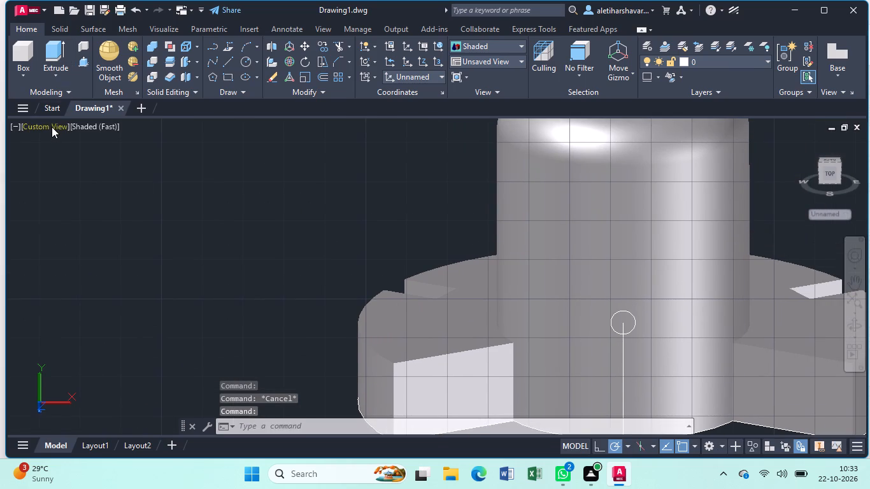
left_click(53, 127)
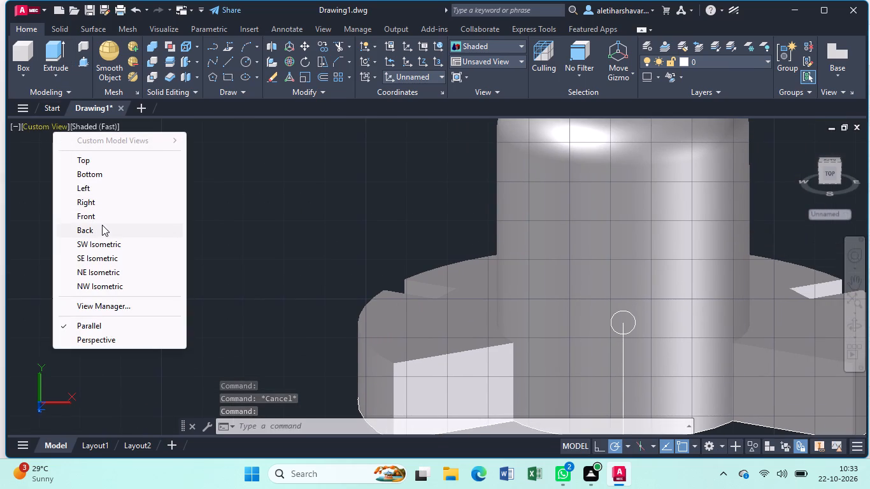
left_click(102, 211)
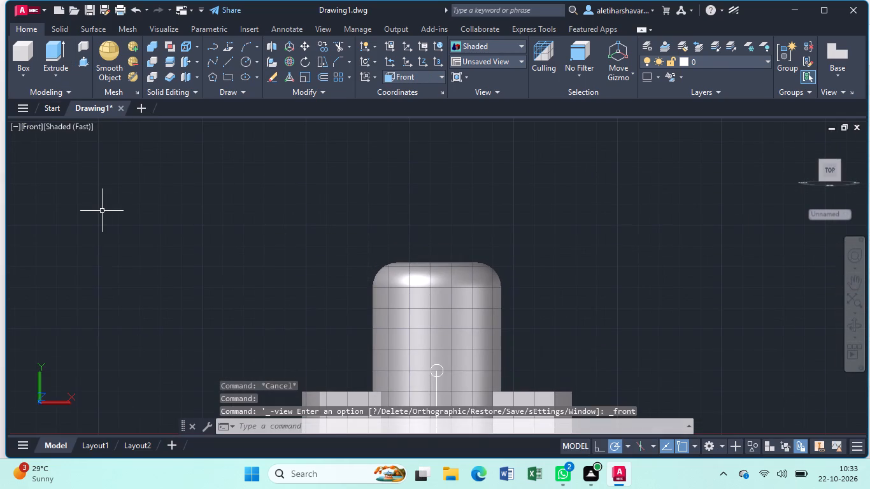
left_click(25, 129)
left_click(73, 227)
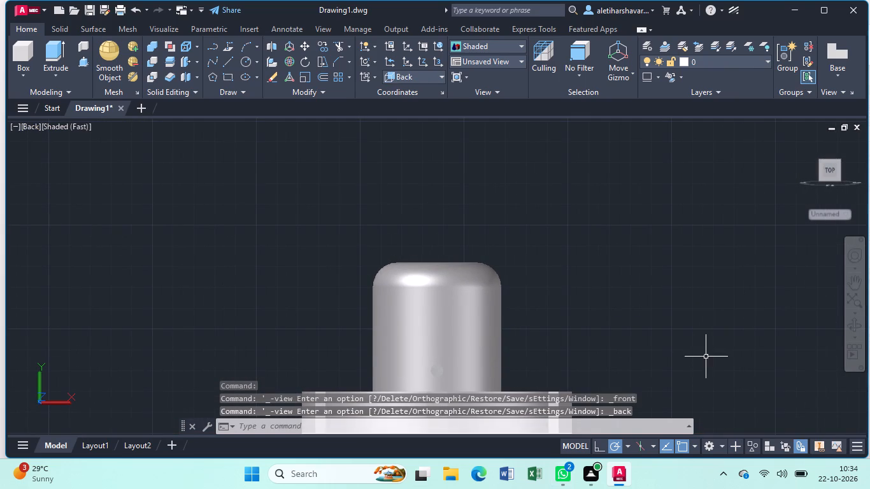
middle_click_drag(615, 361, 588, 259)
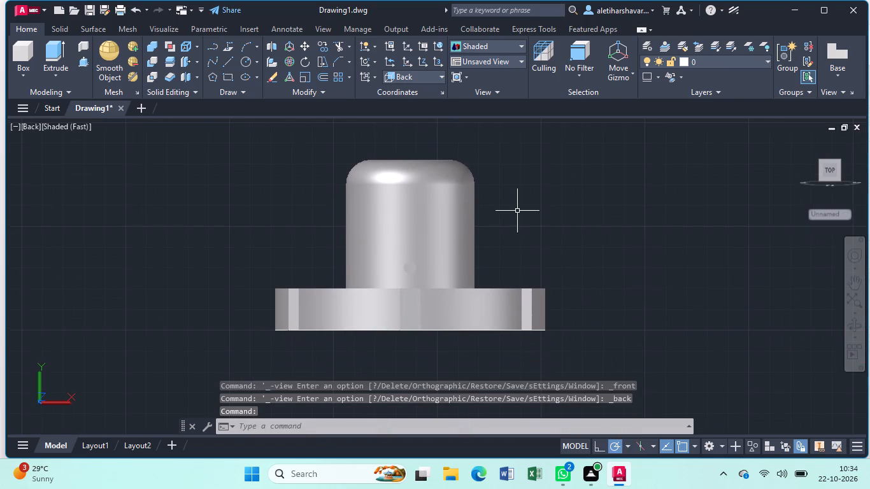
scroll(517, 211, "up", 1)
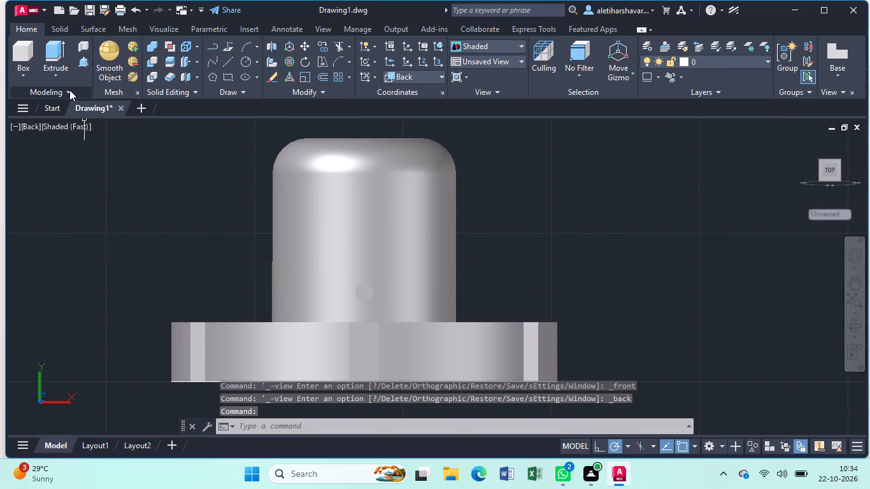
left_click(366, 294)
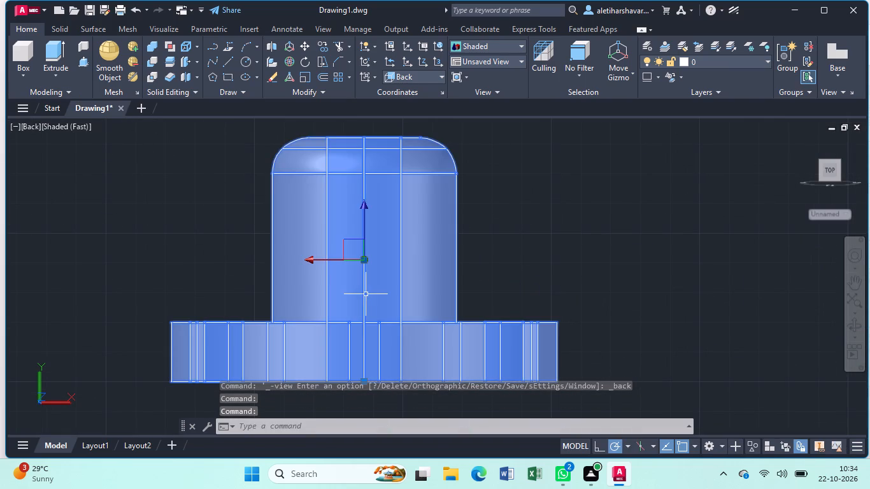
left_click(366, 294)
key("Escape")
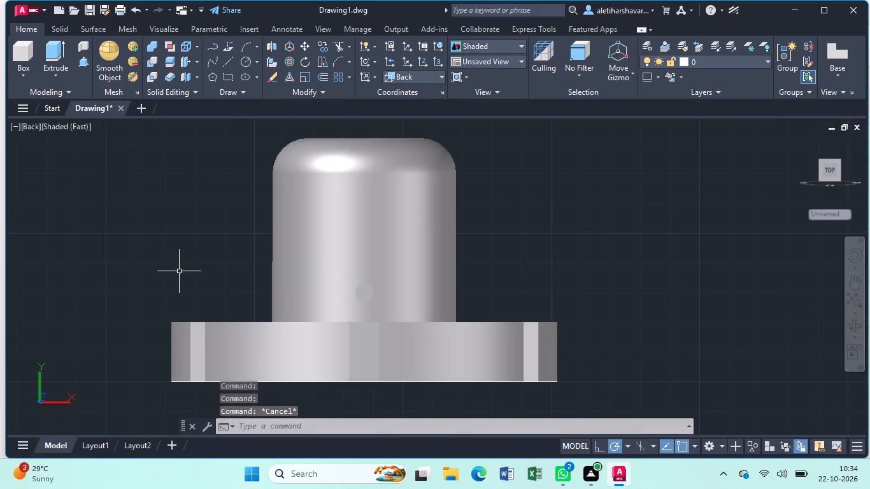
Use Presspull to extrude the small circular face on the back of the boss by 50.
scroll(179, 271, "up", 3)
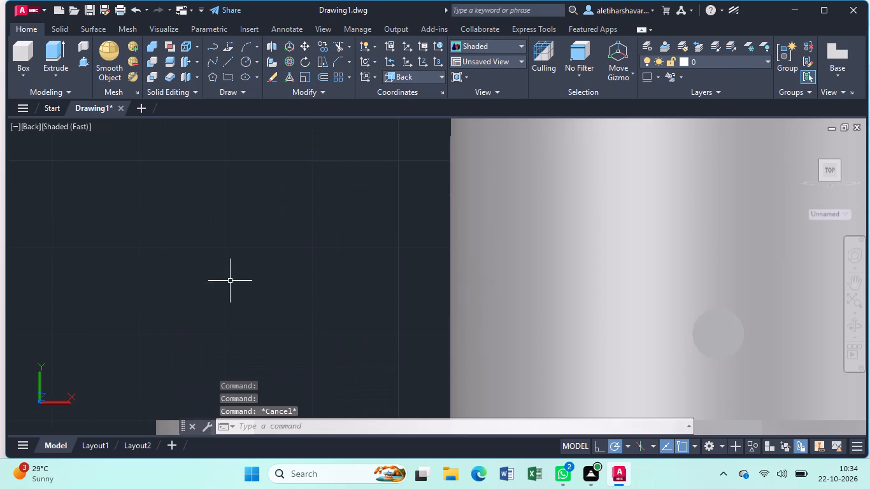
scroll(243, 284, "up", 2)
middle_click_drag(572, 322, 219, 299)
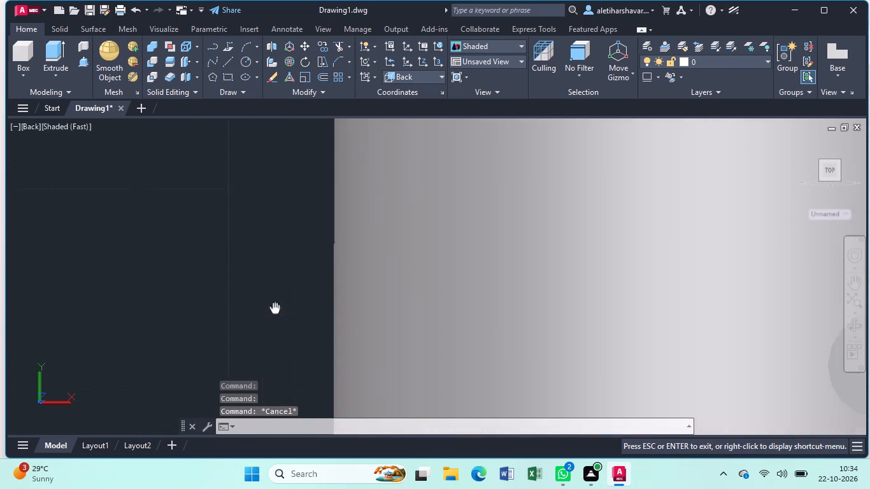
middle_click_drag(219, 299, 203, 297)
middle_click_drag(605, 383, 382, 355)
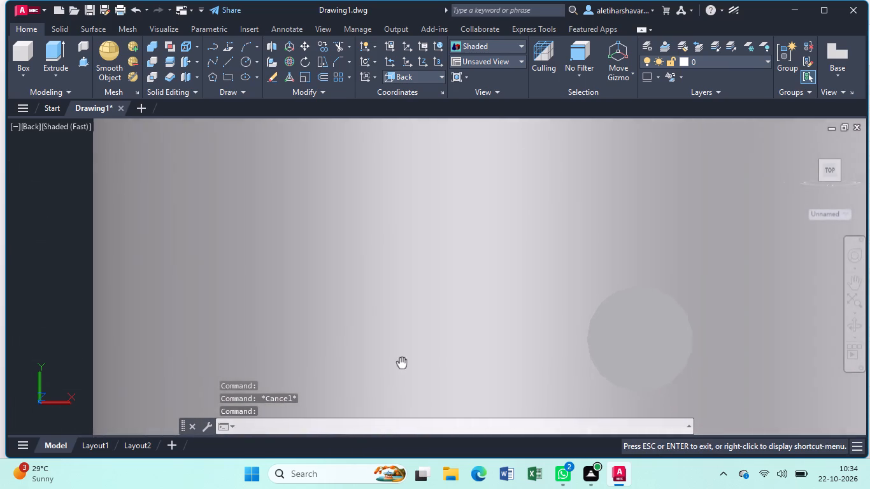
middle_click_drag(382, 355, 311, 323)
middle_click(257, 305)
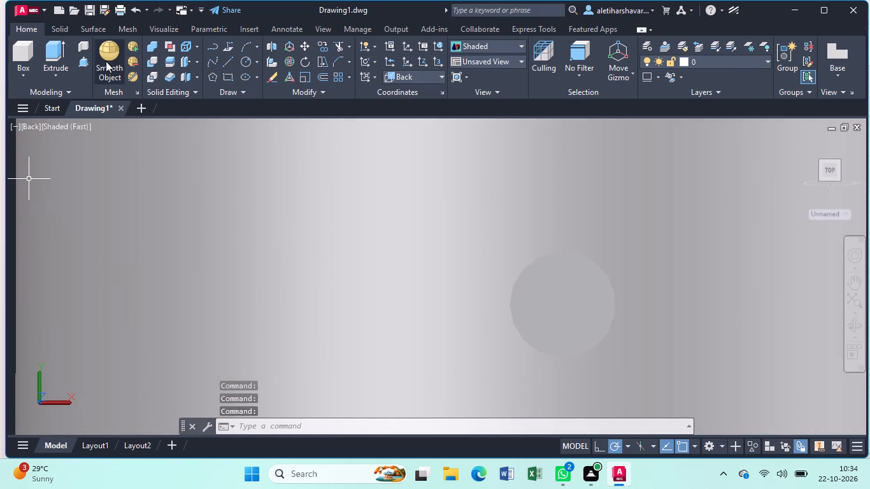
left_click(85, 63)
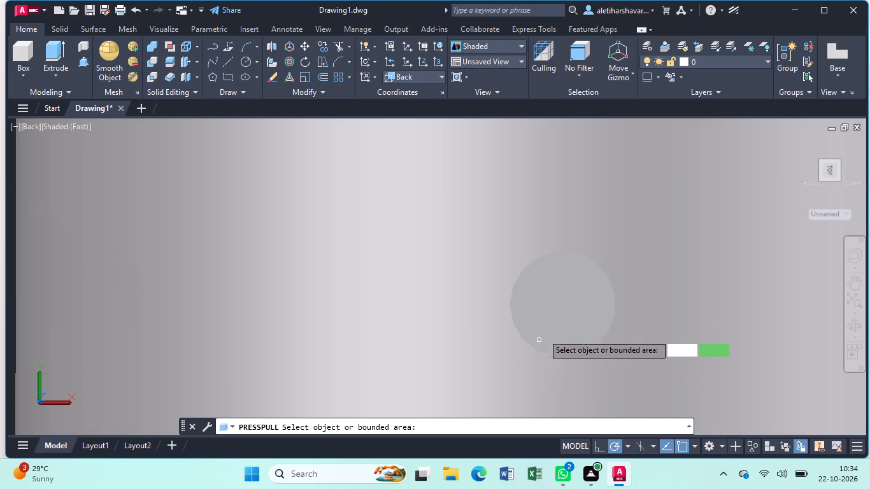
left_click(546, 330)
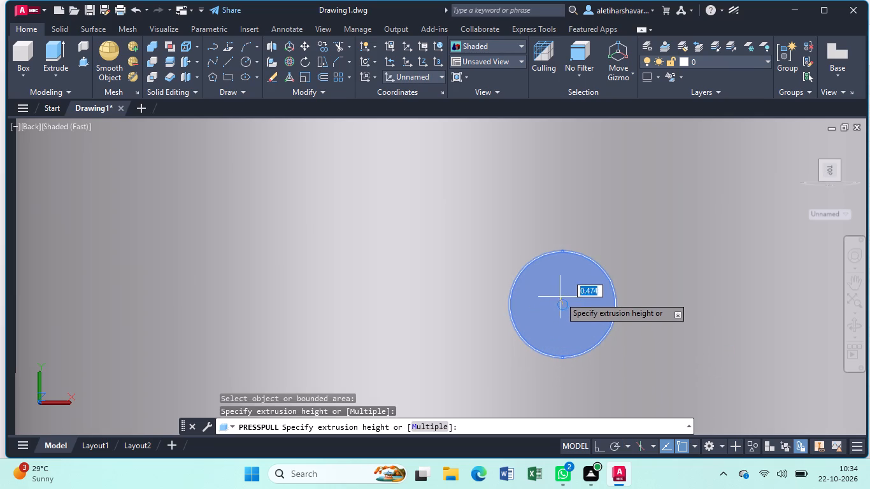
left_click(561, 303)
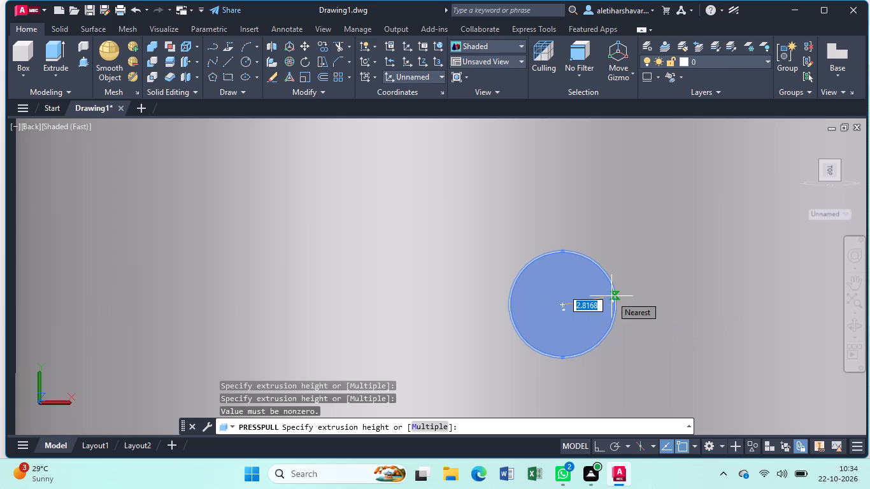
type("50")
key("Return")
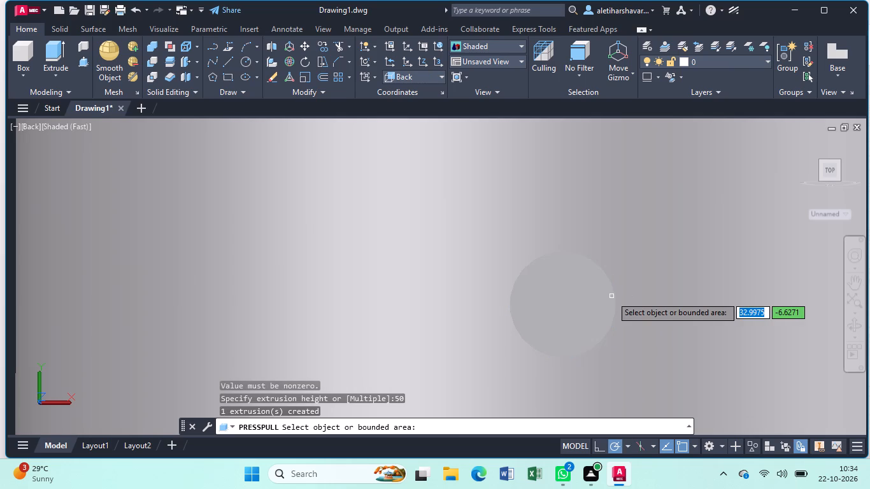
key("Escape")
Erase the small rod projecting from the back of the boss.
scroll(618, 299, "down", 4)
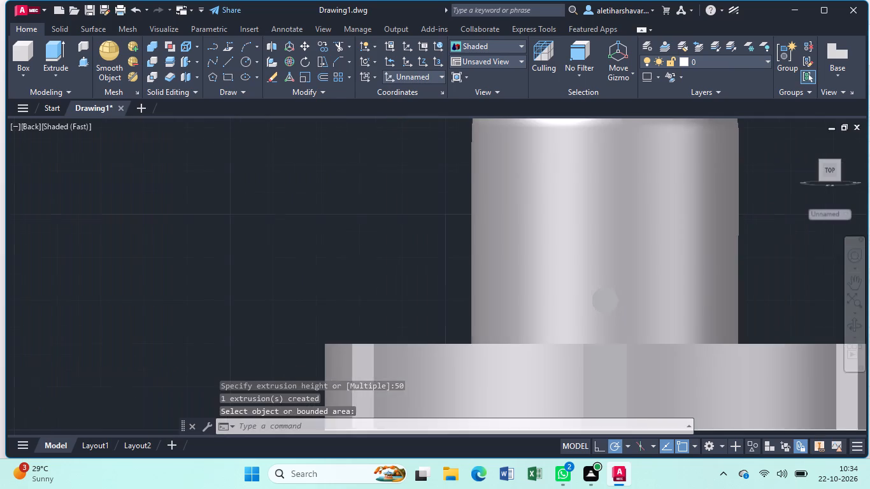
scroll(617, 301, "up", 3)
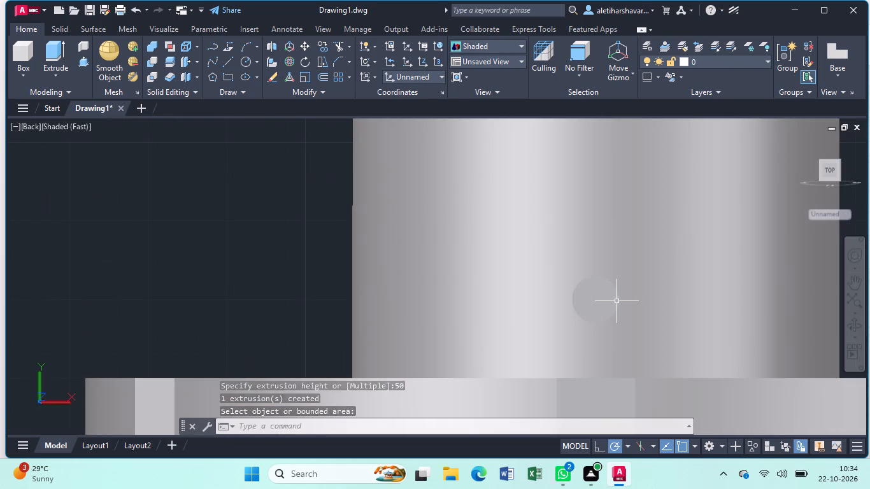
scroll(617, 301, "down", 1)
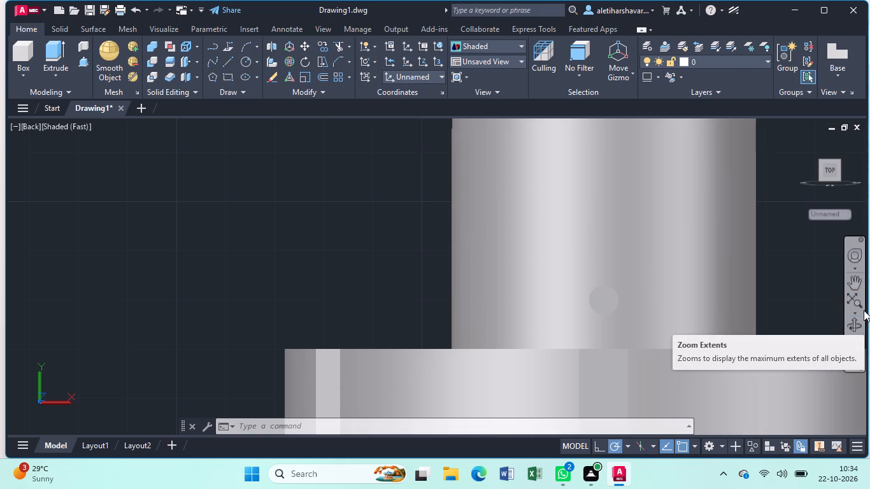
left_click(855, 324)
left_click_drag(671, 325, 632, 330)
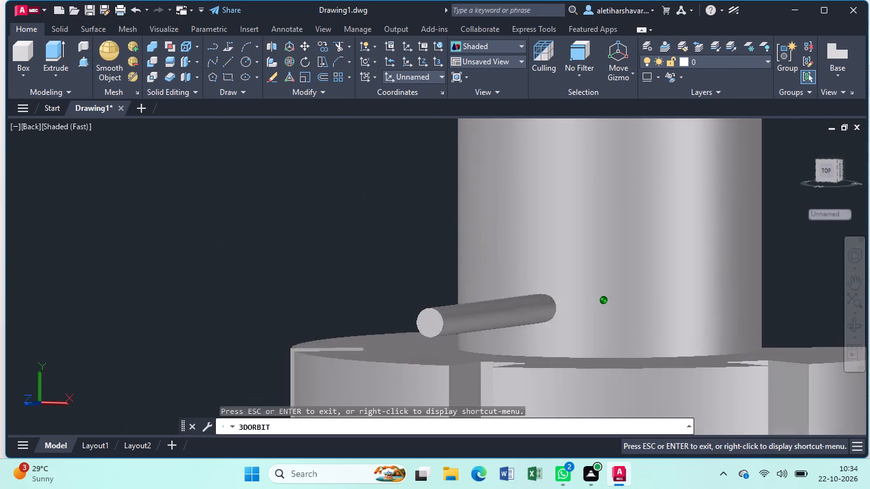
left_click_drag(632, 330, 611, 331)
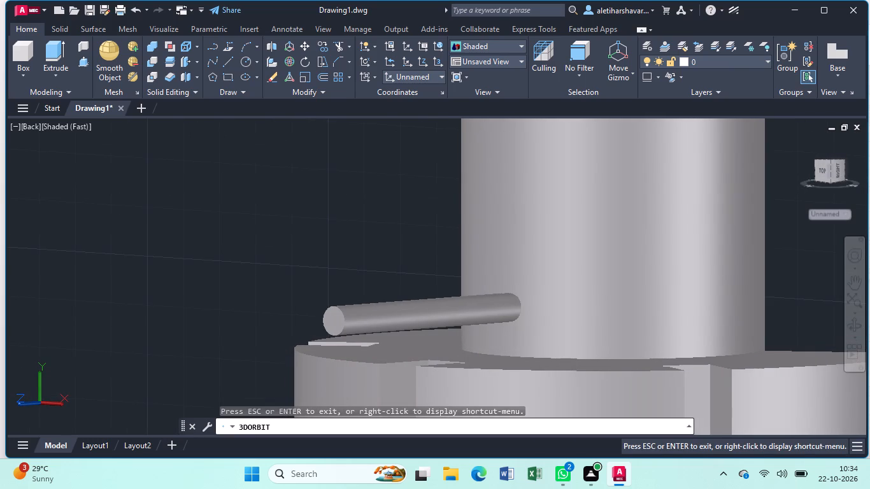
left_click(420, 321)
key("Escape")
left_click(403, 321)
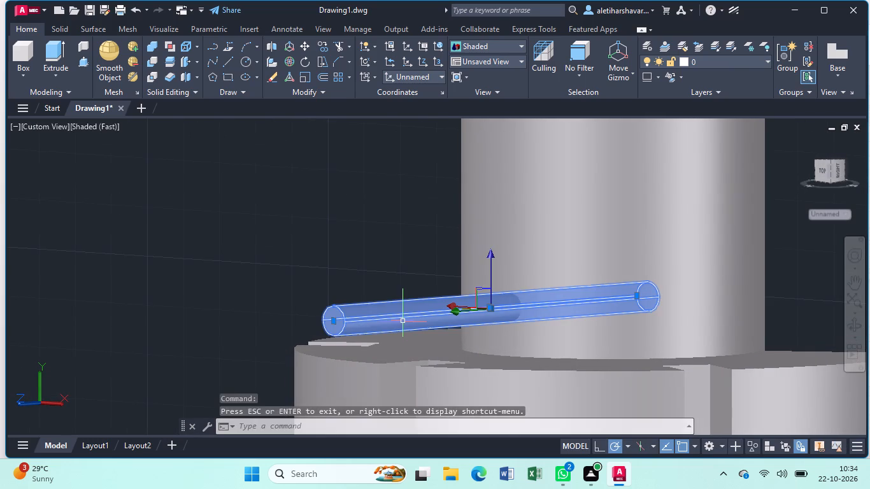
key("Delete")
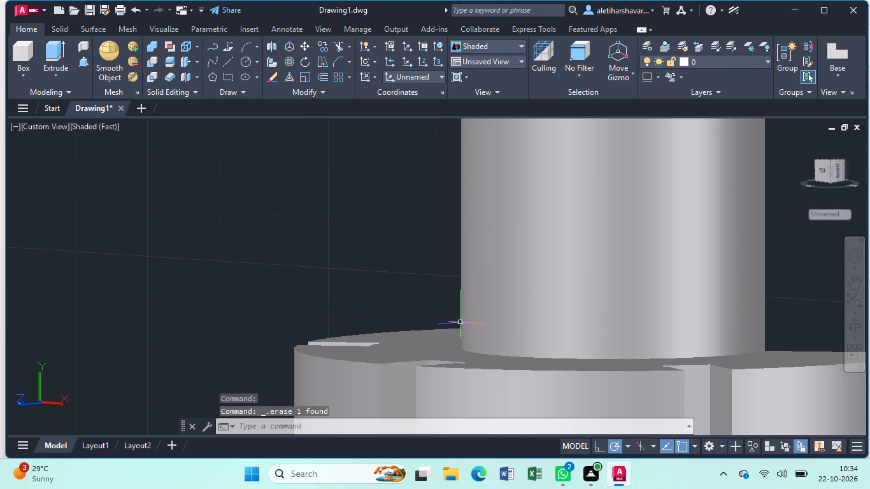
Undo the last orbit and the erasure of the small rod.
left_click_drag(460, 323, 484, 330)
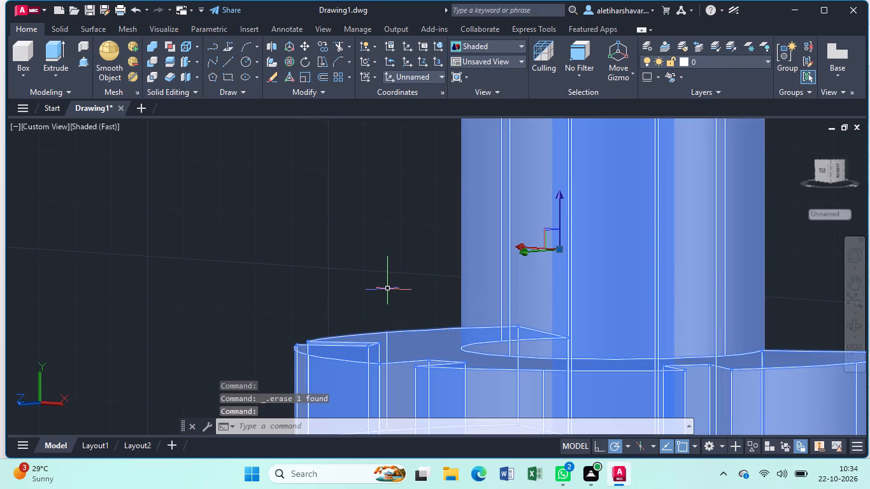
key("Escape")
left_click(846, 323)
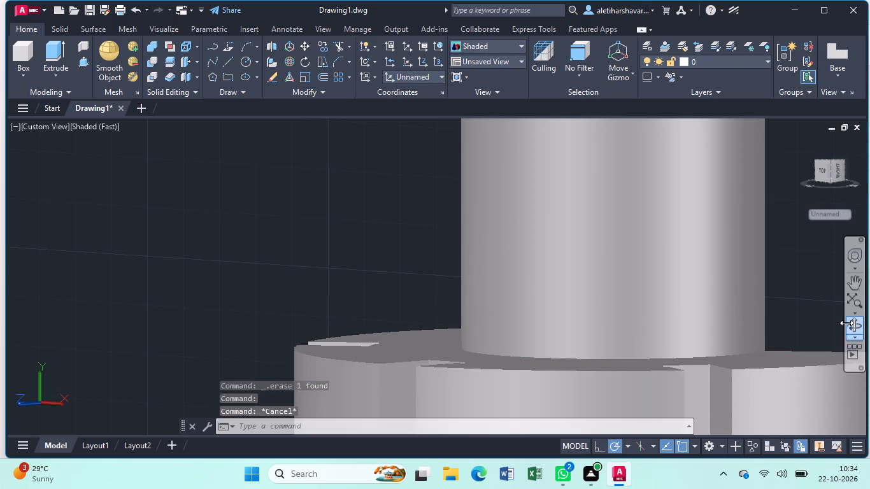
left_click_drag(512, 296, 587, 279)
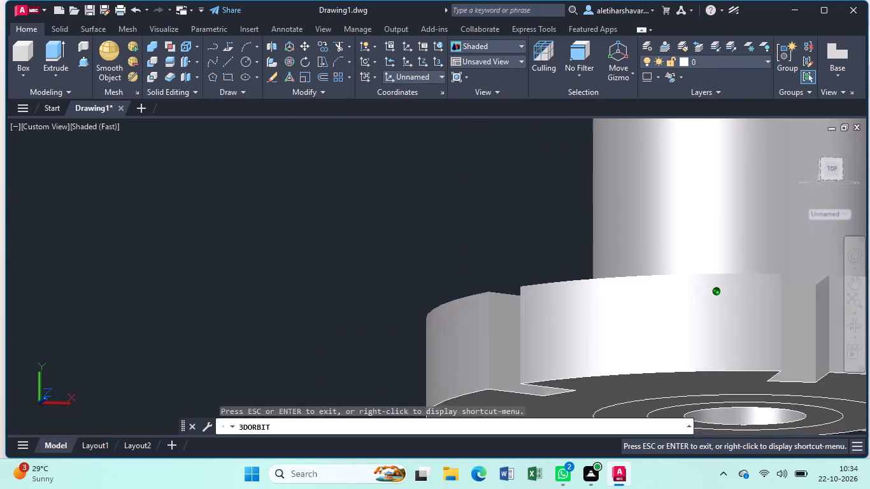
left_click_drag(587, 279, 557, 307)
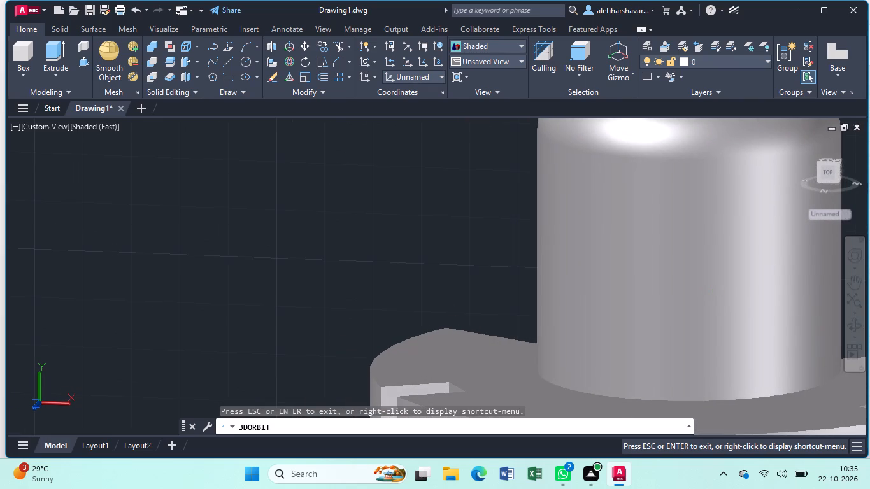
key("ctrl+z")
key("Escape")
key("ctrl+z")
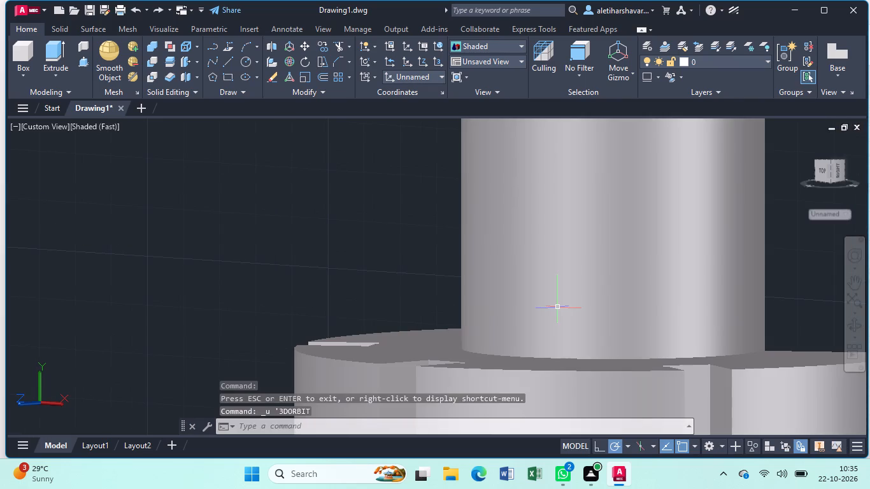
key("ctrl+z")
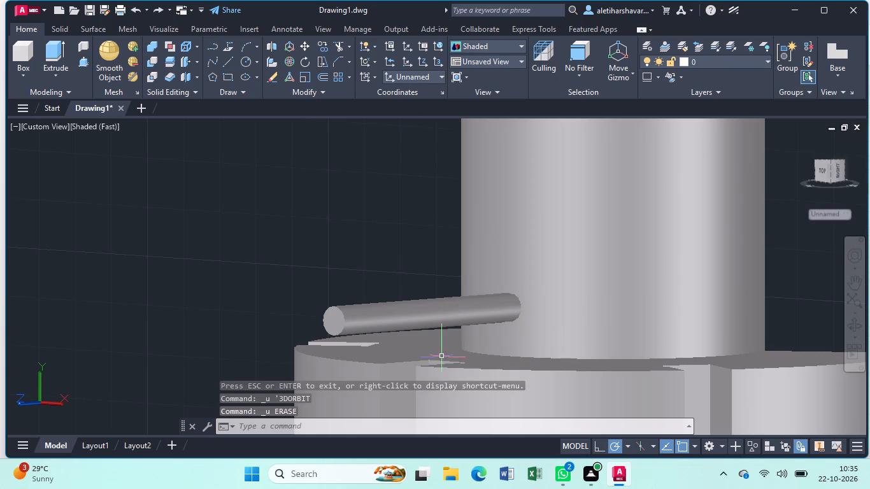
Move the small rod along its own axis so it passes farther through the boss toward the front.
left_click(331, 327)
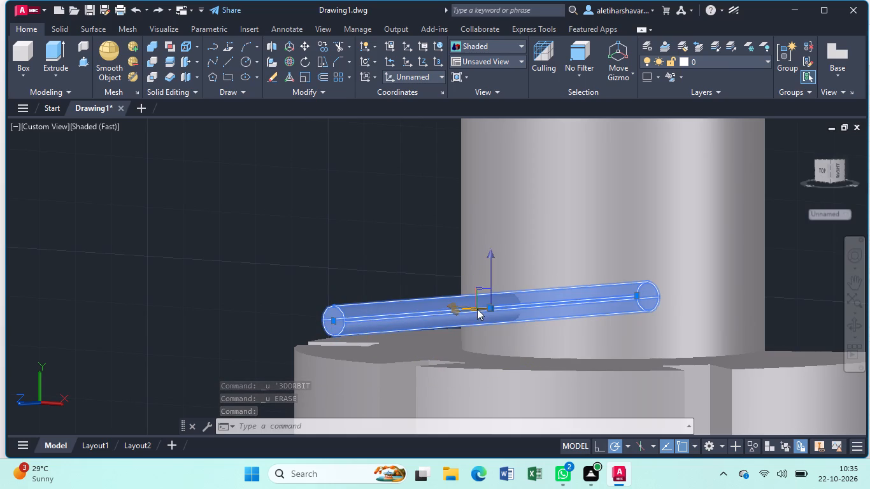
left_click_drag(454, 309, 491, 308)
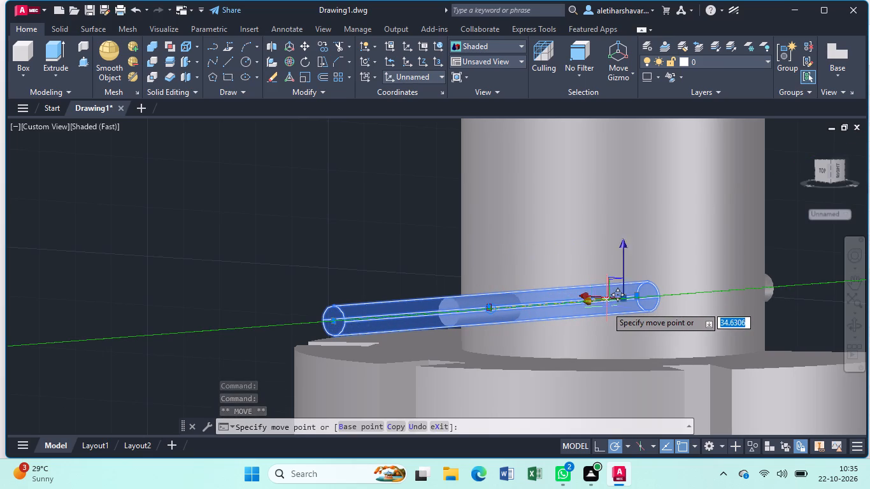
left_click(606, 306)
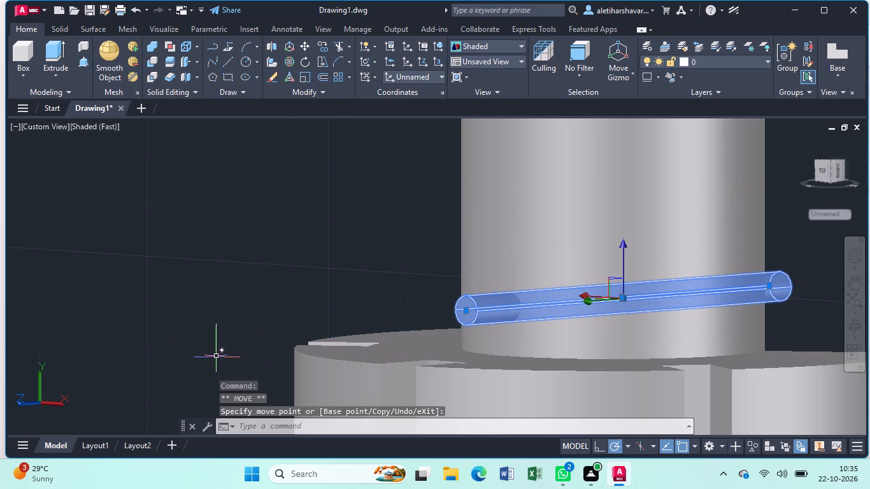
Use Presspull on the small rod's front end face, taking the extrusion height at the rod's far end behind the boss.
key("Escape")
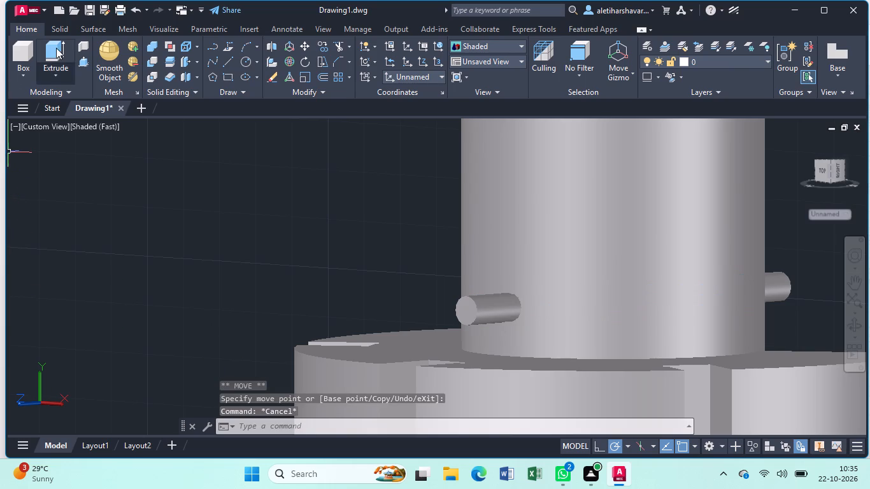
left_click(82, 59)
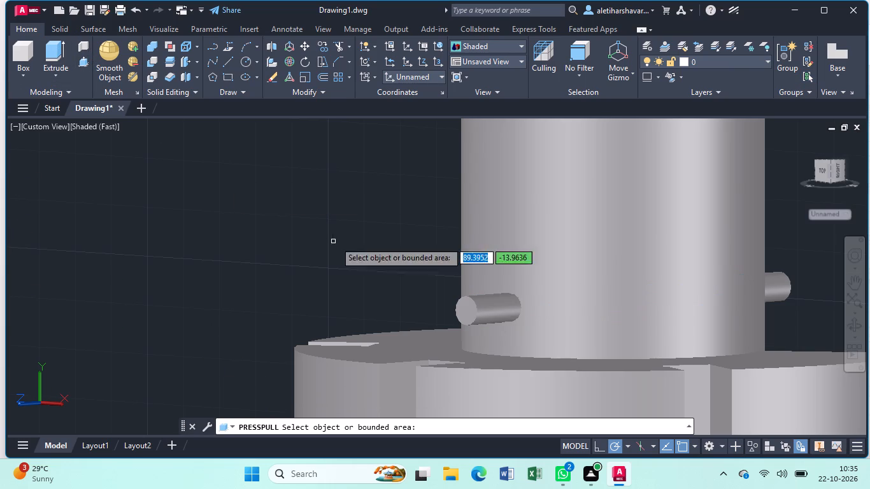
left_click(467, 309)
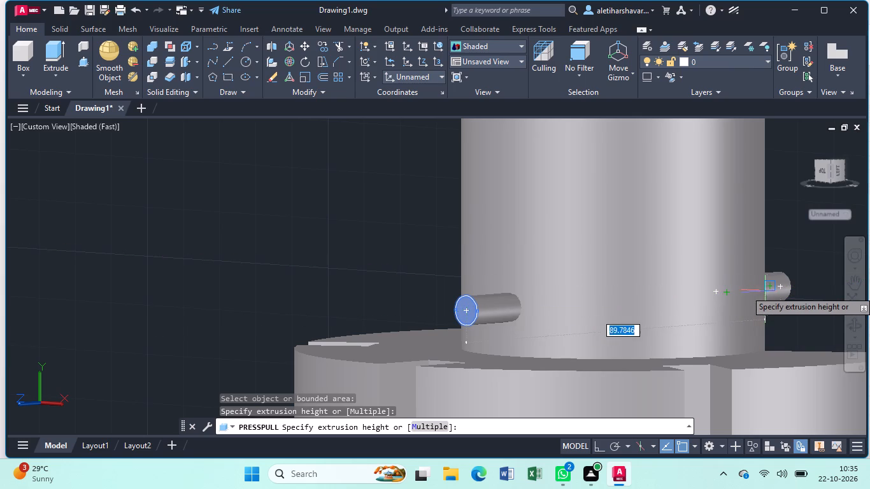
left_click(792, 288)
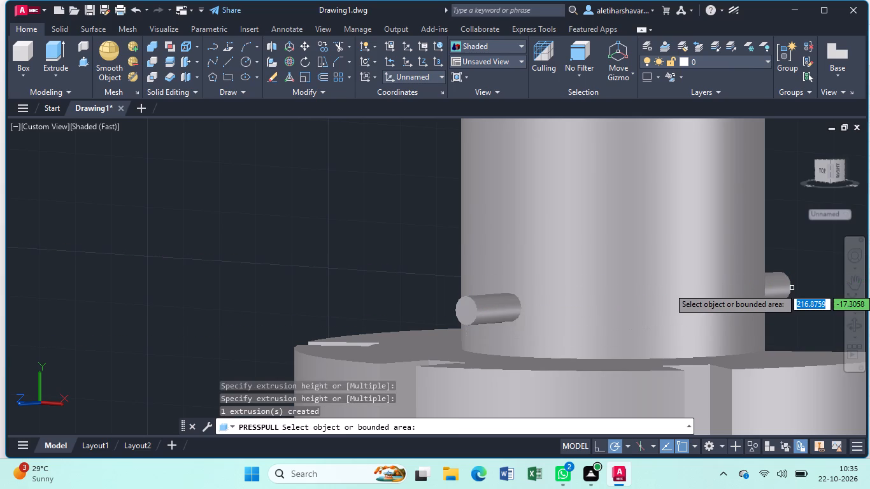
key("Return")
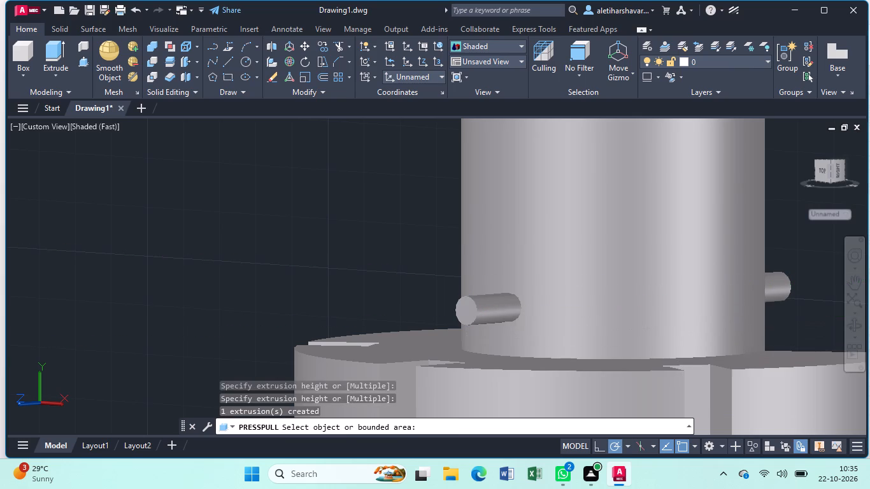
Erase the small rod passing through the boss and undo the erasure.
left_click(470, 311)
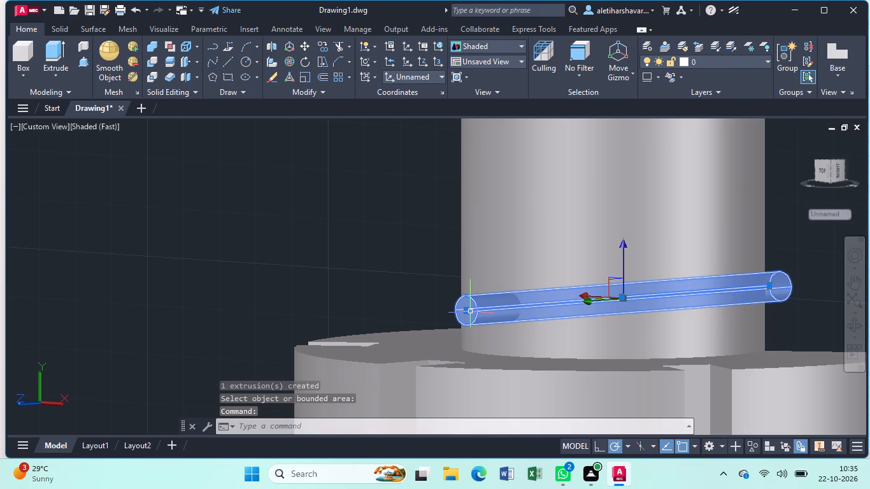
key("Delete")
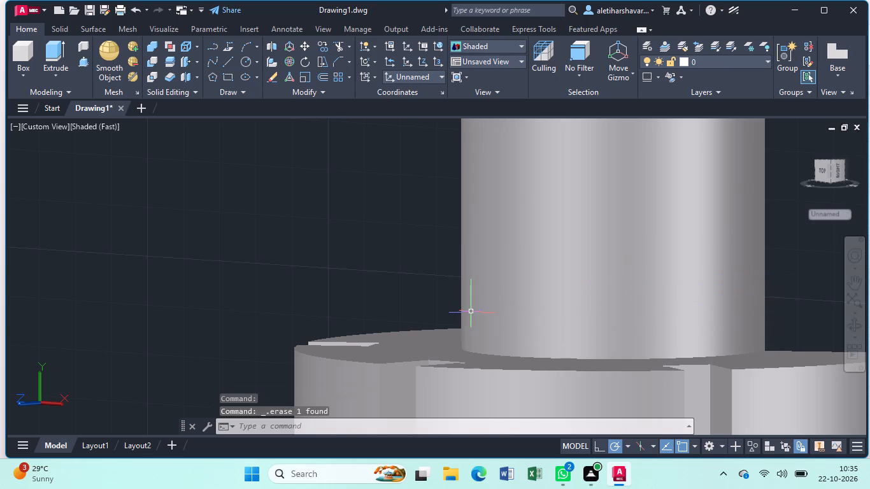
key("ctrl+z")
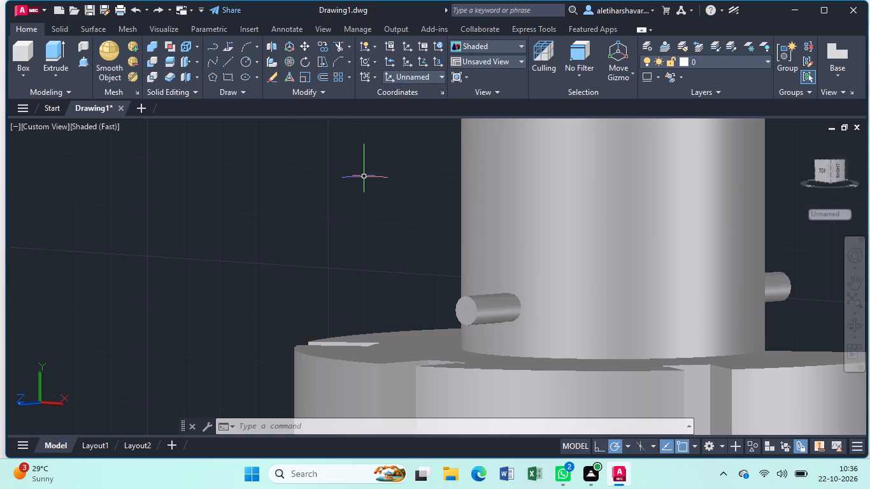
Use Presspull to push the small rod's front end face inward by about 7.6, and push the resulting face farther into the boss.
left_click(81, 63)
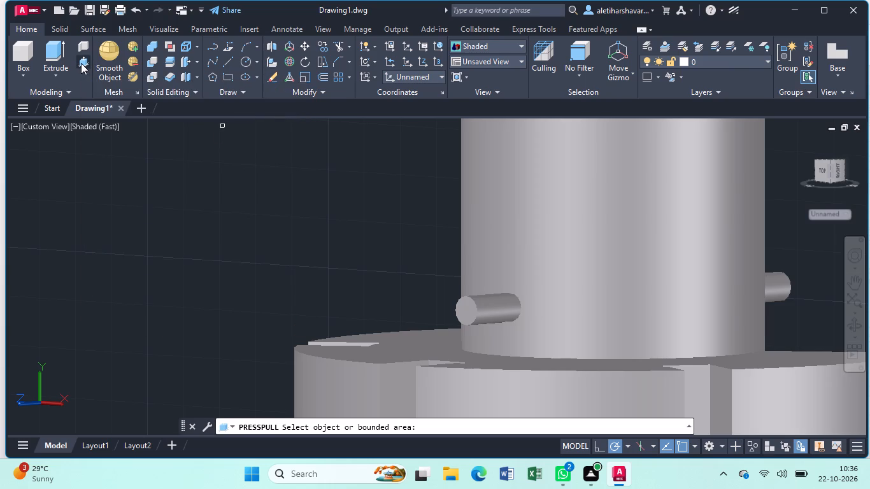
left_click(471, 313)
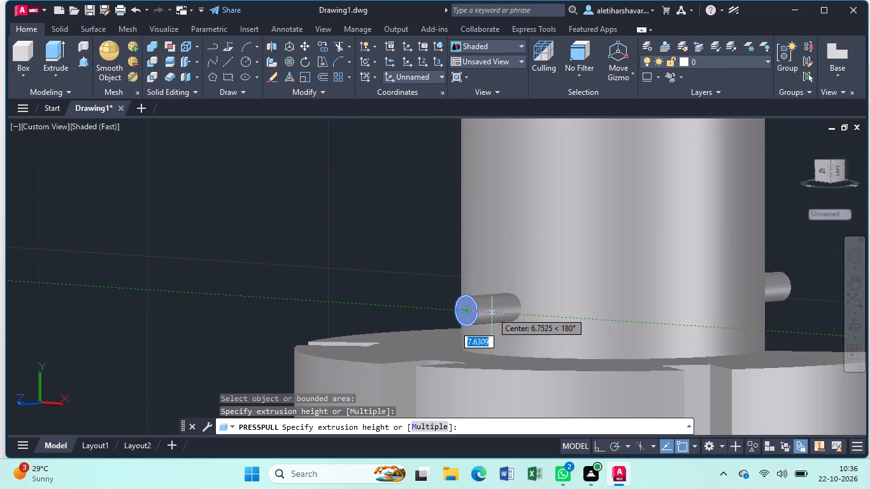
left_click(492, 312)
left_click(492, 312)
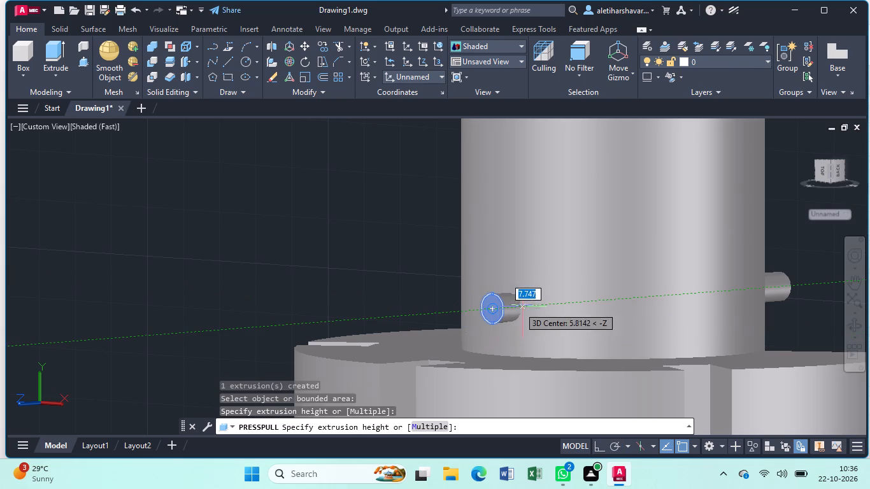
left_click(541, 306)
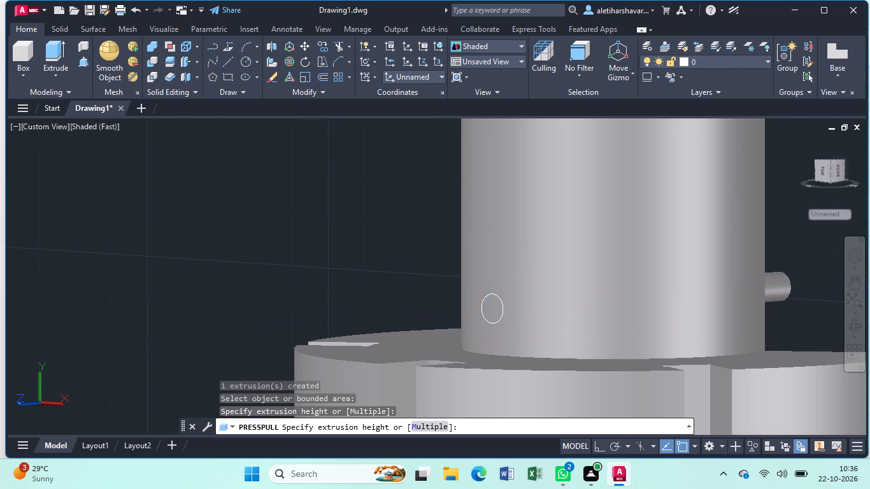
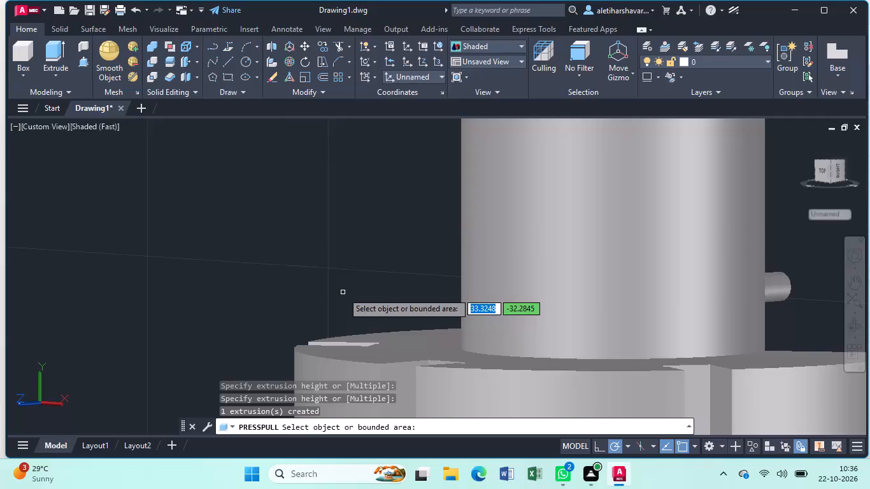
Undo the last Presspull on the small rod's front end.
key("Escape")
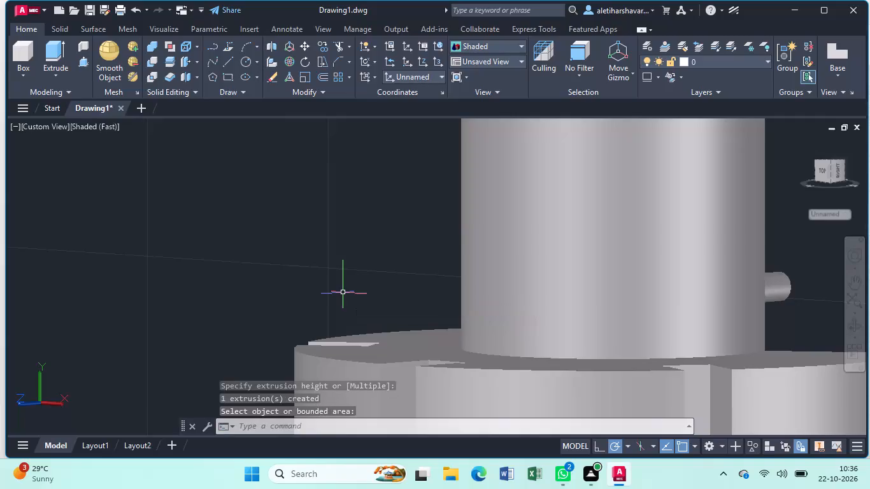
key("ctrl+z")
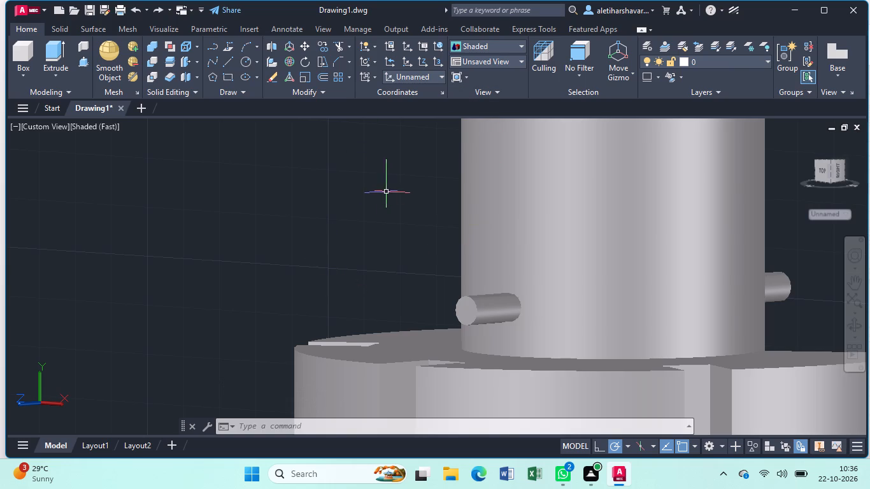
Unite the slotted plate, the hollow boss and the small rod into one solid with Union.
scroll(466, 324, "down", 2)
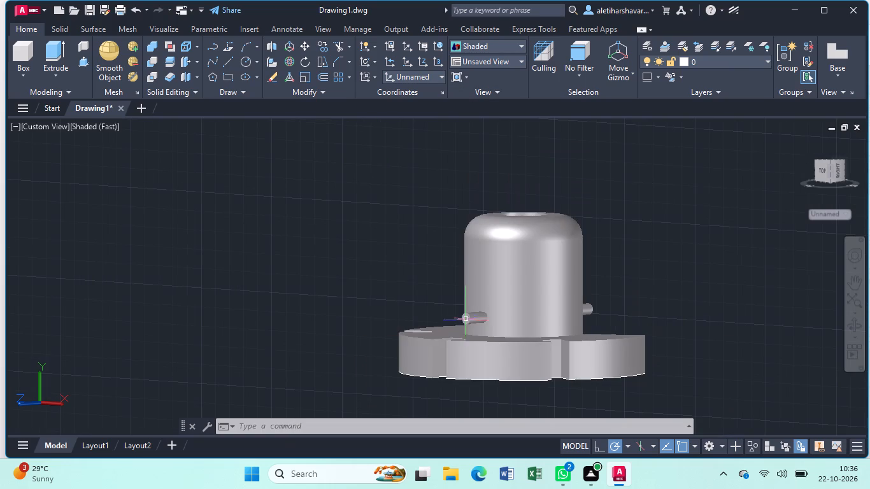
left_click(150, 45)
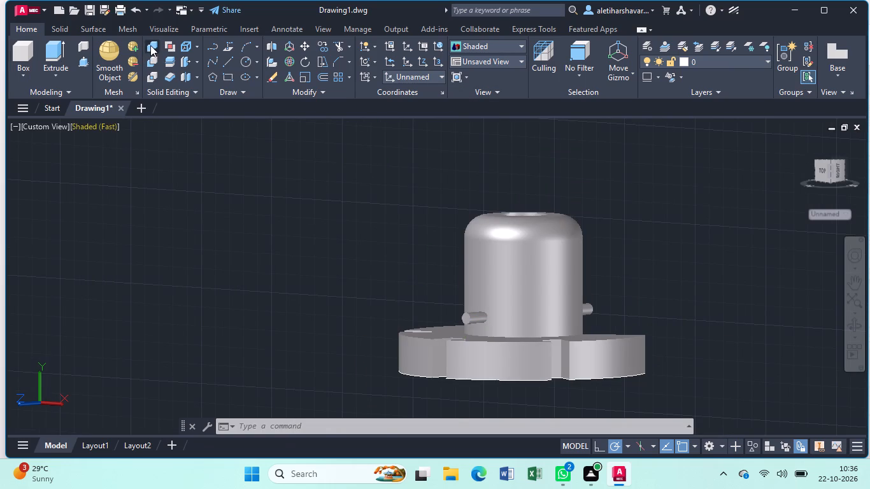
left_click(391, 180)
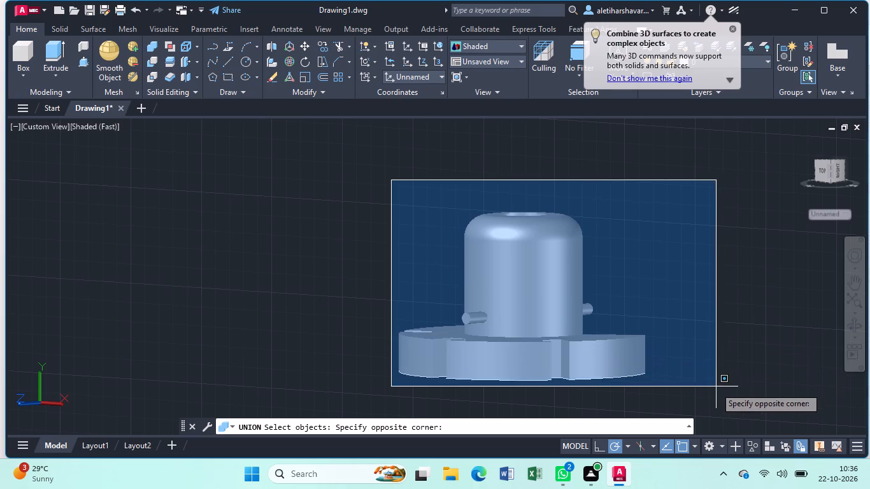
left_click(713, 400)
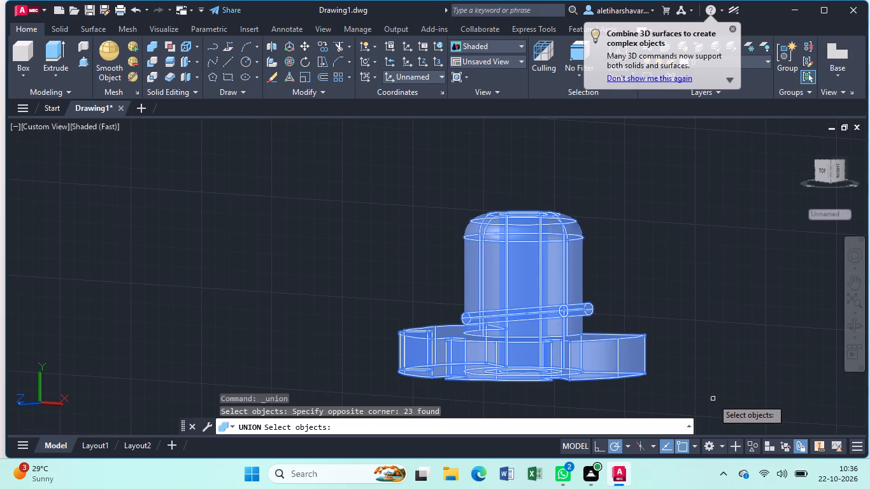
key("Return")
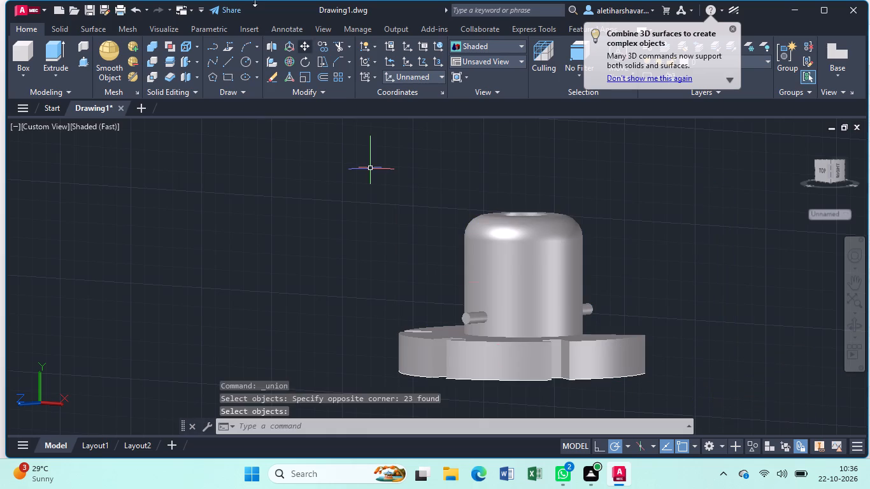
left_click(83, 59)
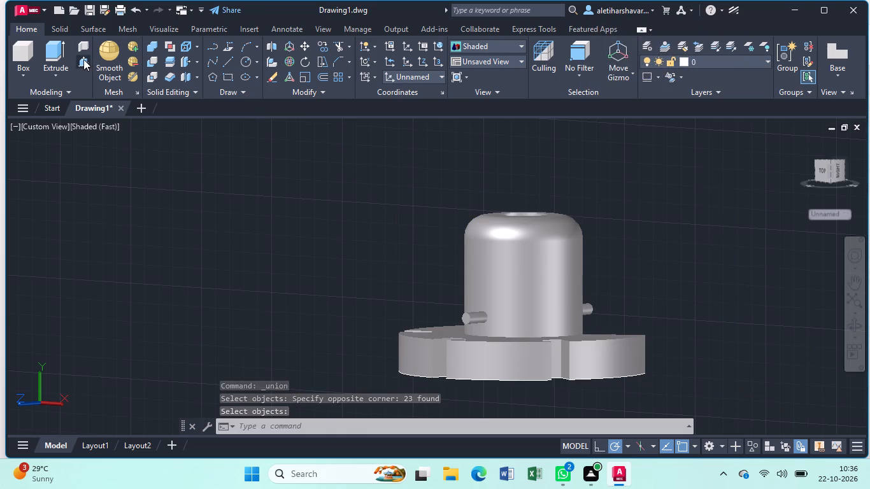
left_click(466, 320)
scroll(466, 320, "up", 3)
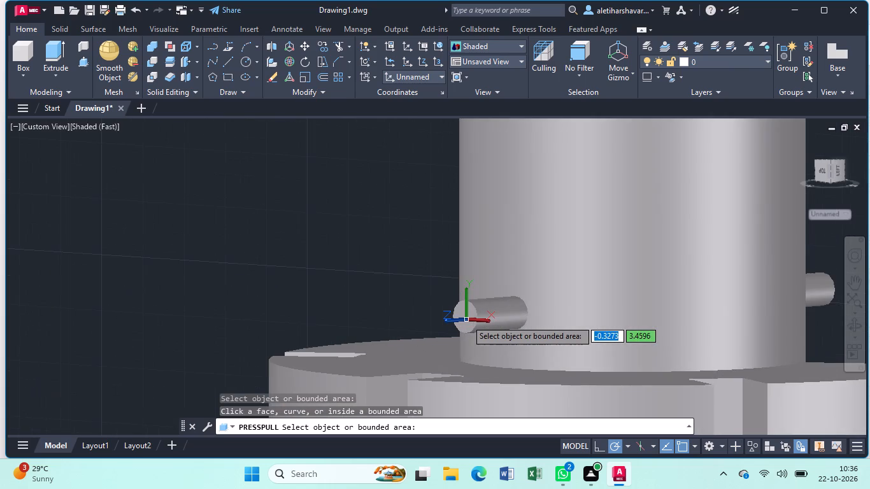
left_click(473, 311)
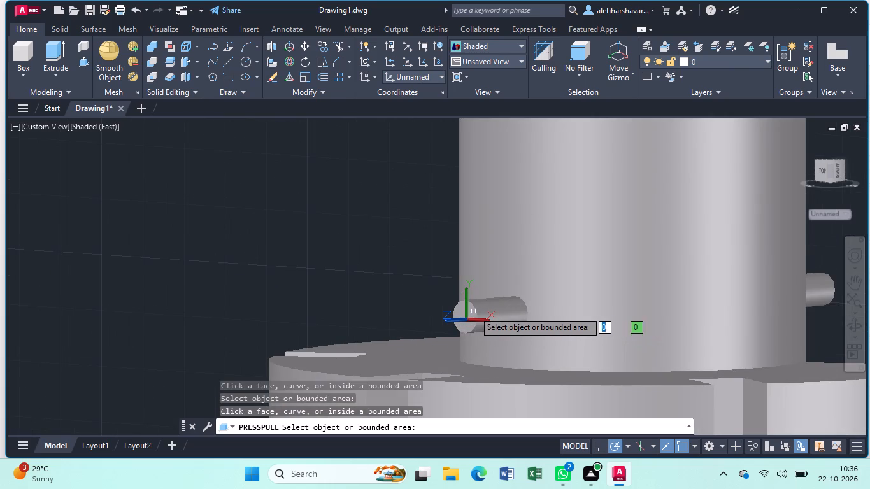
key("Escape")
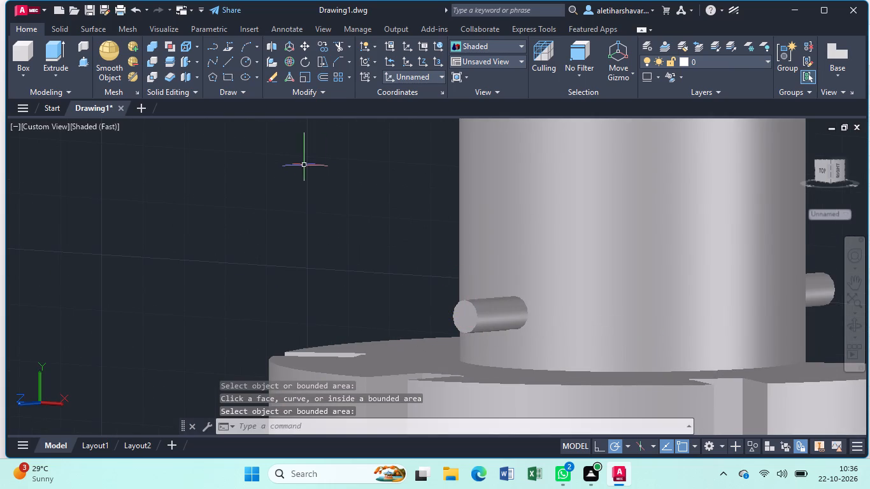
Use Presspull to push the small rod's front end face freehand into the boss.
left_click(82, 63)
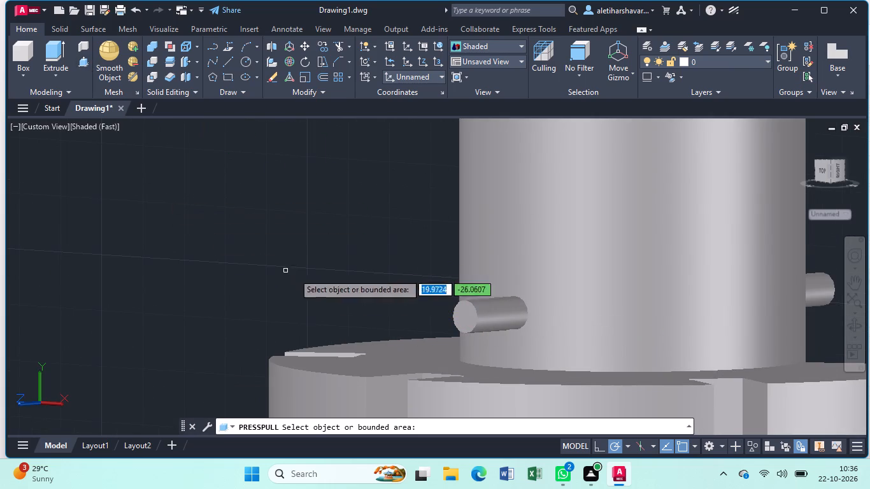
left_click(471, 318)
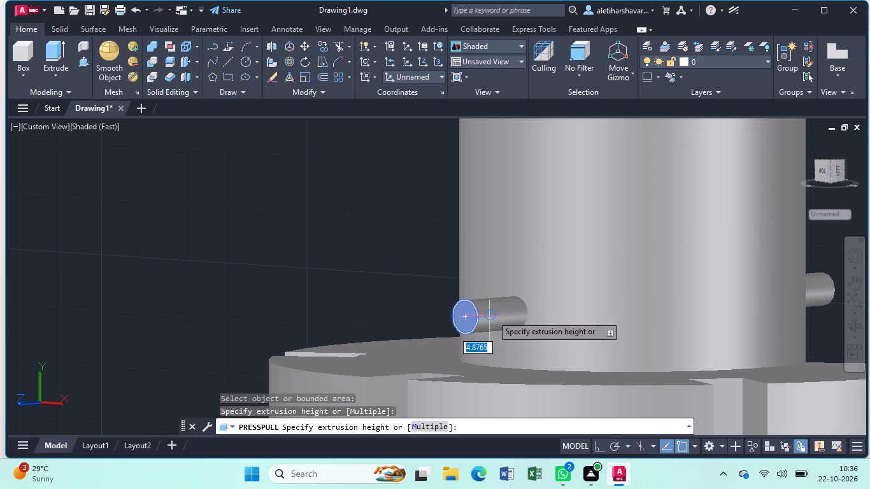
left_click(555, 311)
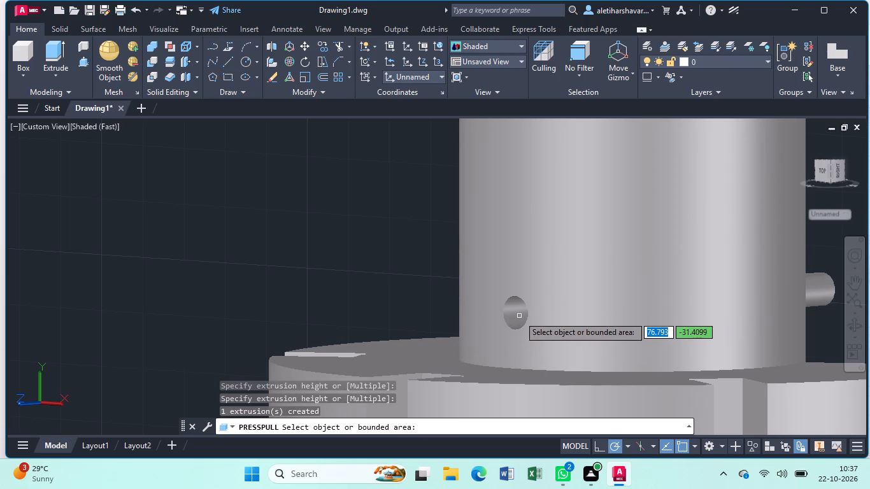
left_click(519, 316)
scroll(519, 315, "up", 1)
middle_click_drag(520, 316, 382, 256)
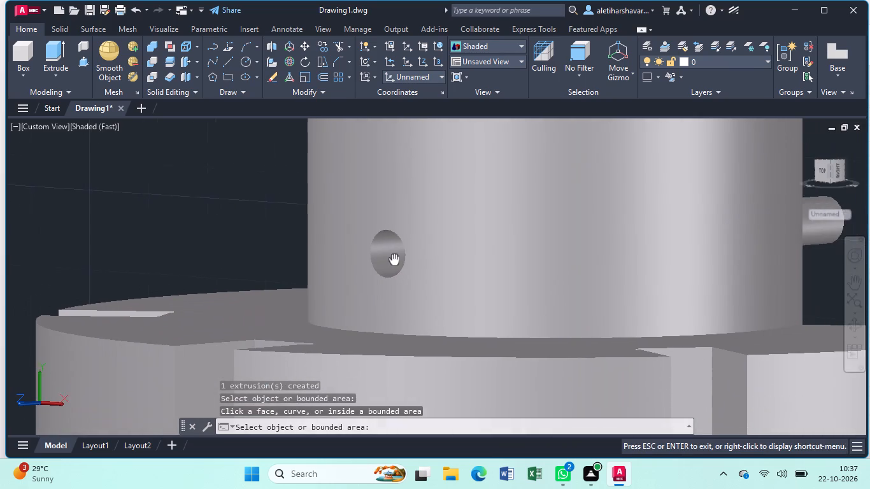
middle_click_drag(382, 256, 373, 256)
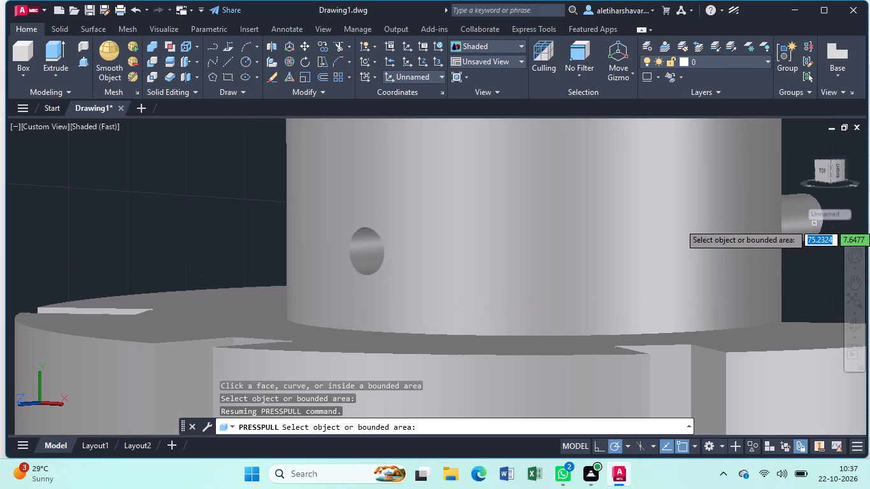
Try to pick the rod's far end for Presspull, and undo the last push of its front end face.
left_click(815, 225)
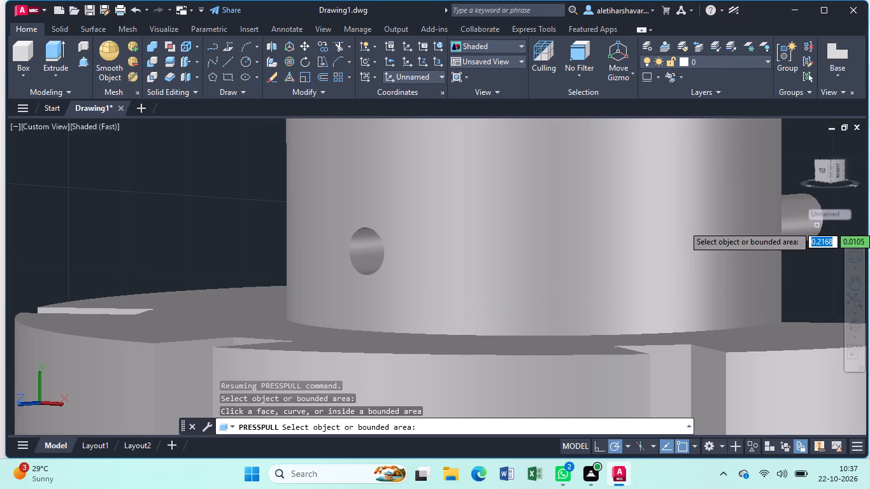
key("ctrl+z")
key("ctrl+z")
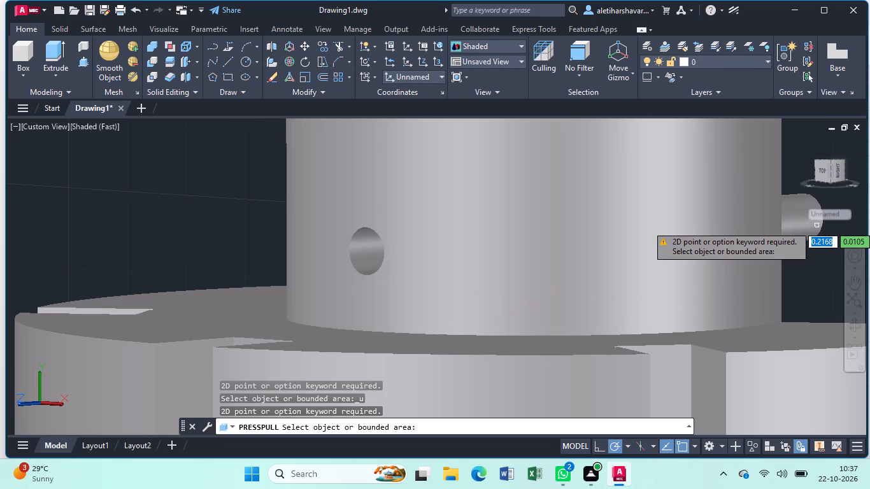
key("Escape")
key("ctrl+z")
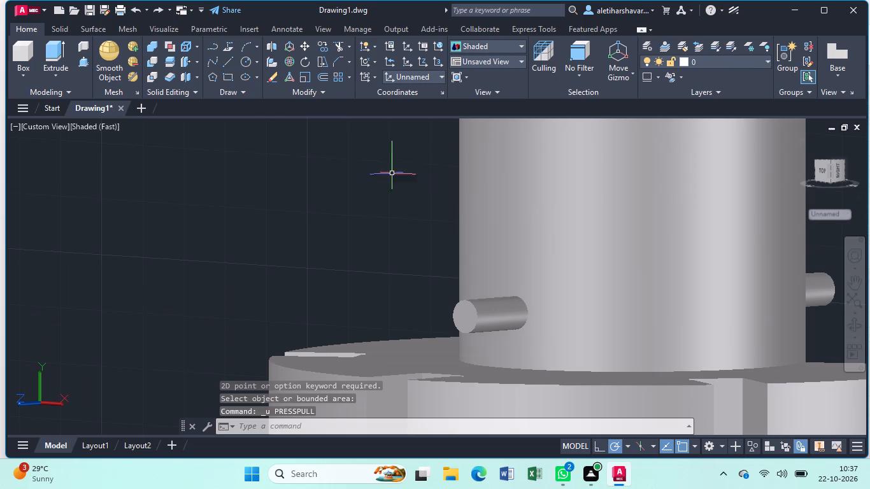
Use Presspull on the small rod's front end face with an extrusion height of 80 through the boss.
left_click(82, 59)
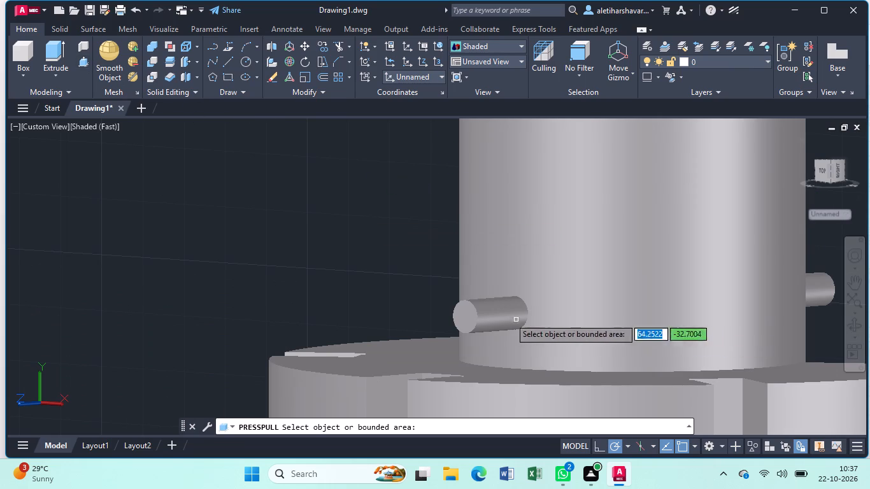
left_click(460, 323)
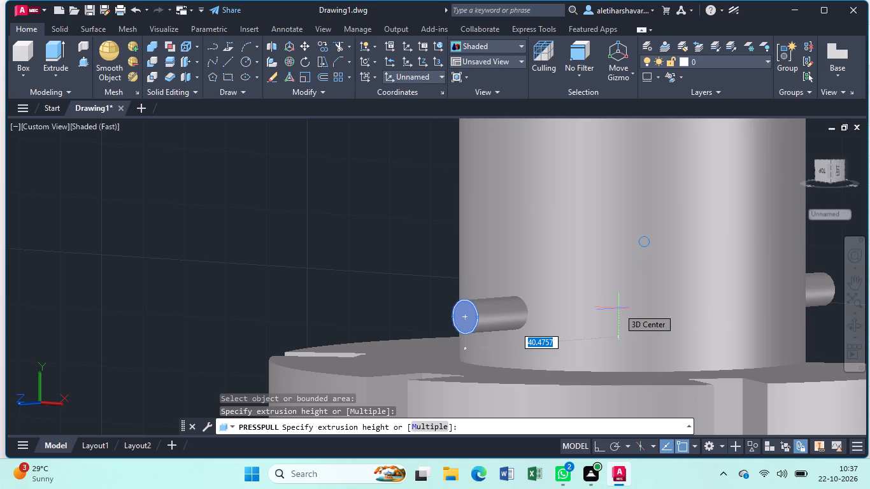
type("80")
key("Return")
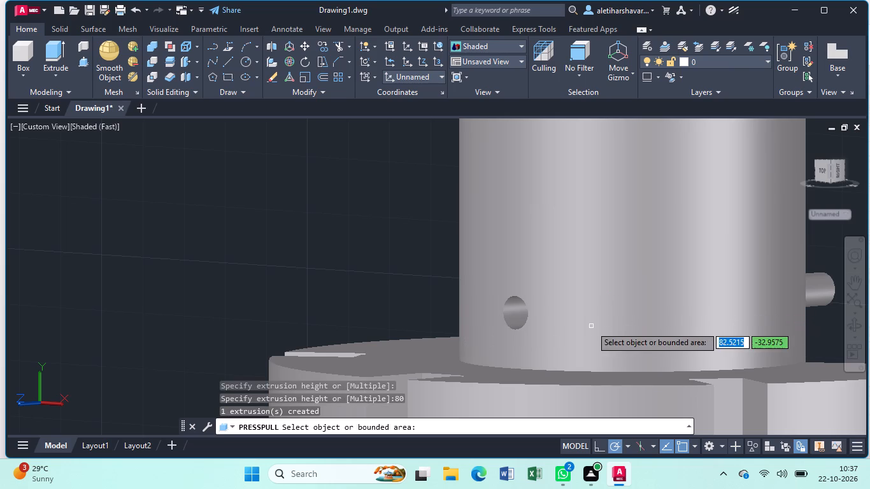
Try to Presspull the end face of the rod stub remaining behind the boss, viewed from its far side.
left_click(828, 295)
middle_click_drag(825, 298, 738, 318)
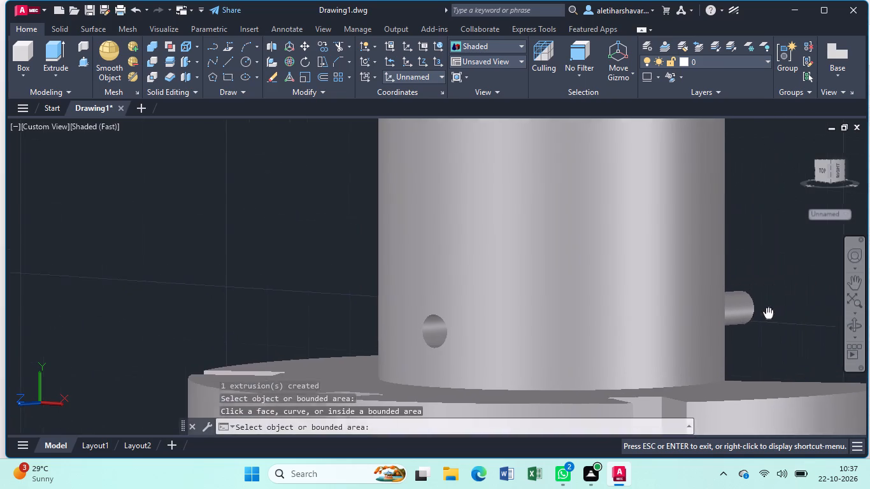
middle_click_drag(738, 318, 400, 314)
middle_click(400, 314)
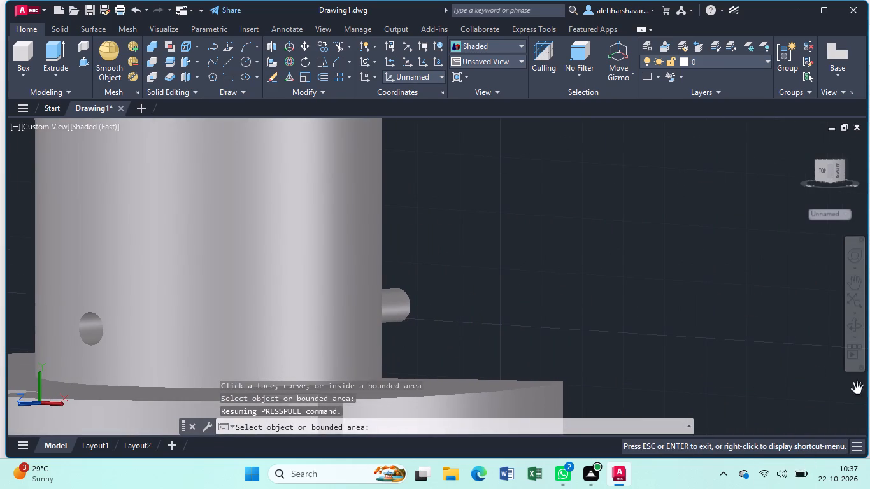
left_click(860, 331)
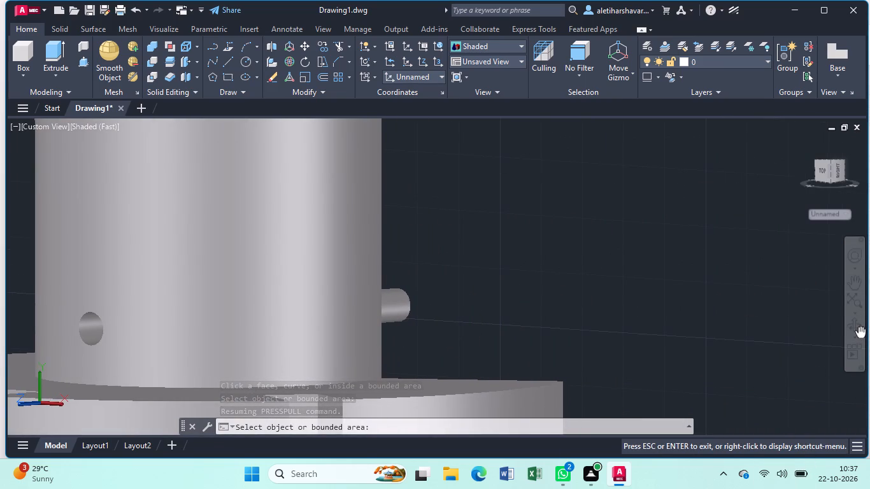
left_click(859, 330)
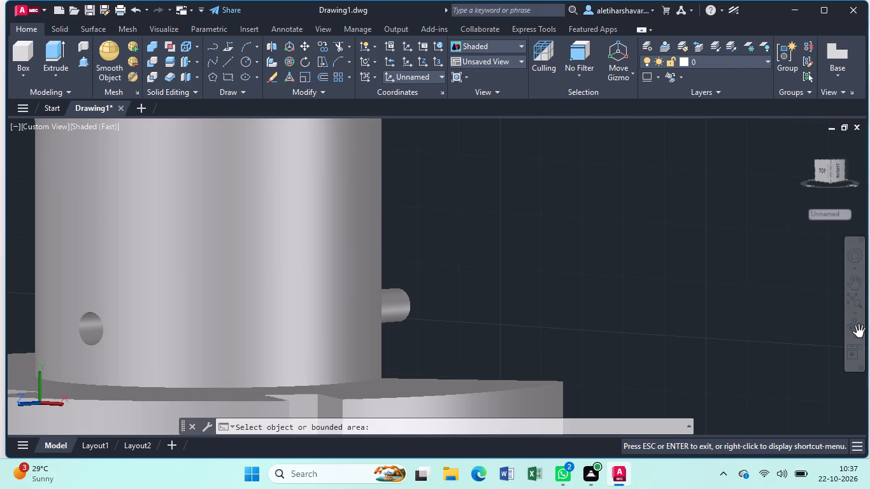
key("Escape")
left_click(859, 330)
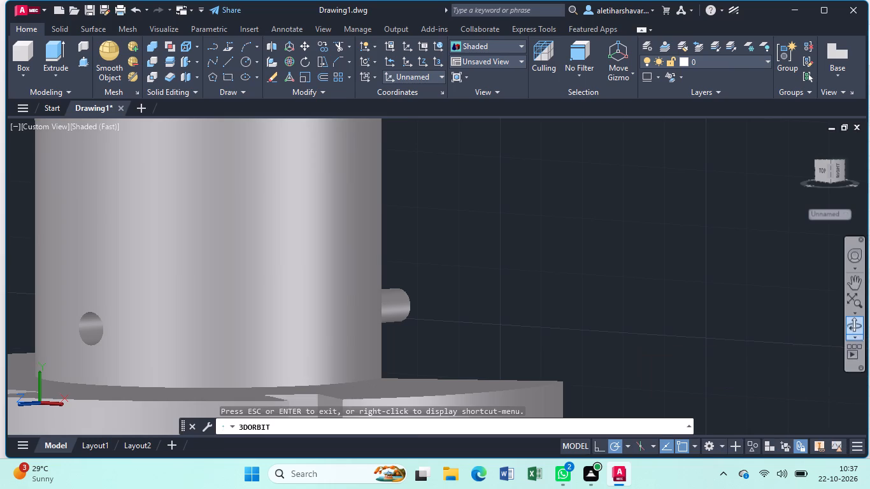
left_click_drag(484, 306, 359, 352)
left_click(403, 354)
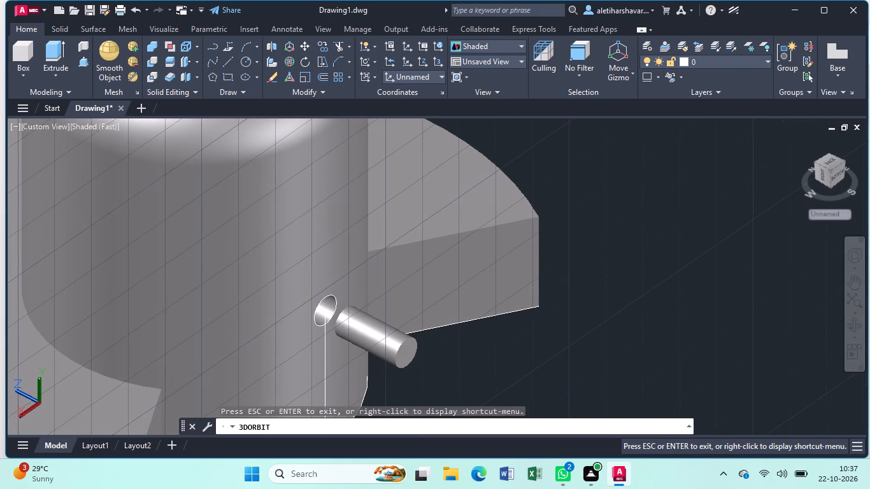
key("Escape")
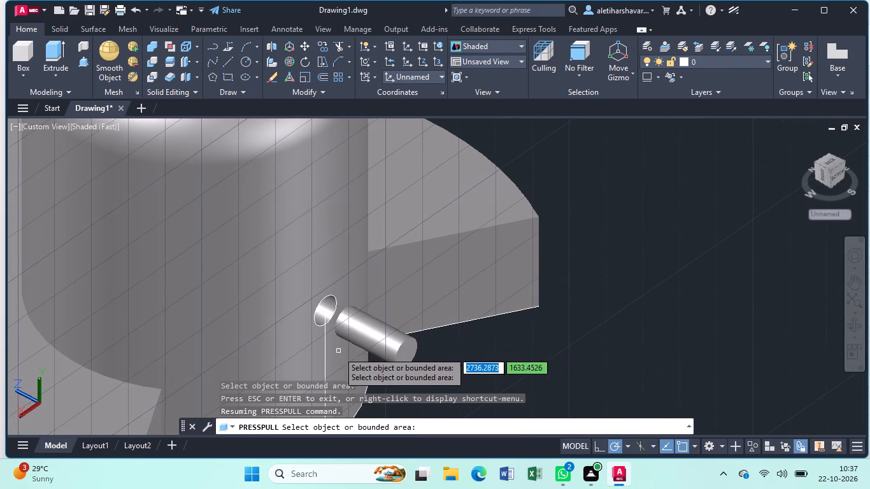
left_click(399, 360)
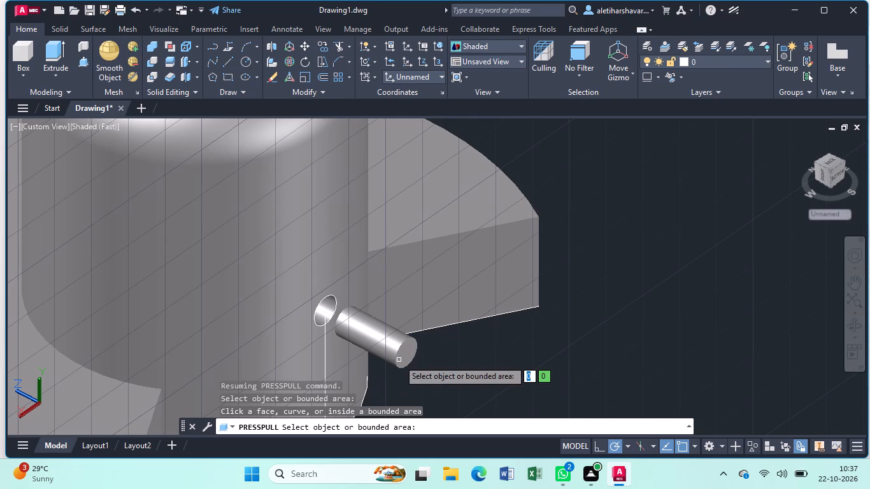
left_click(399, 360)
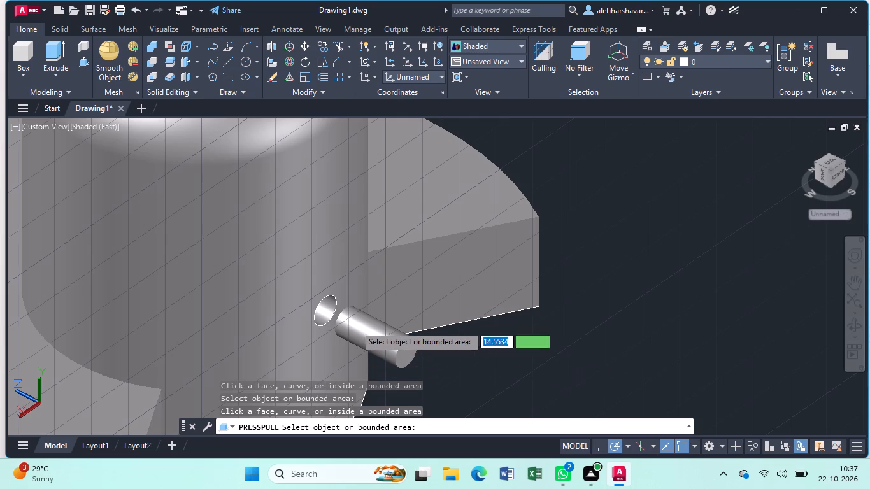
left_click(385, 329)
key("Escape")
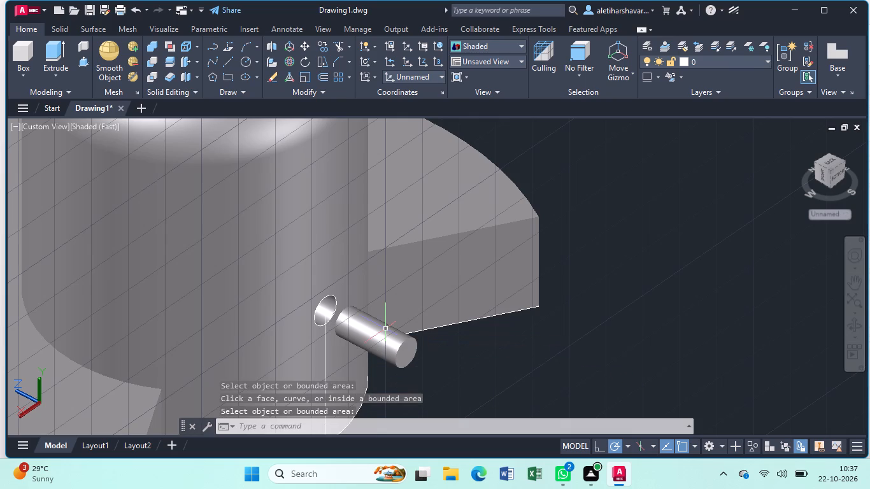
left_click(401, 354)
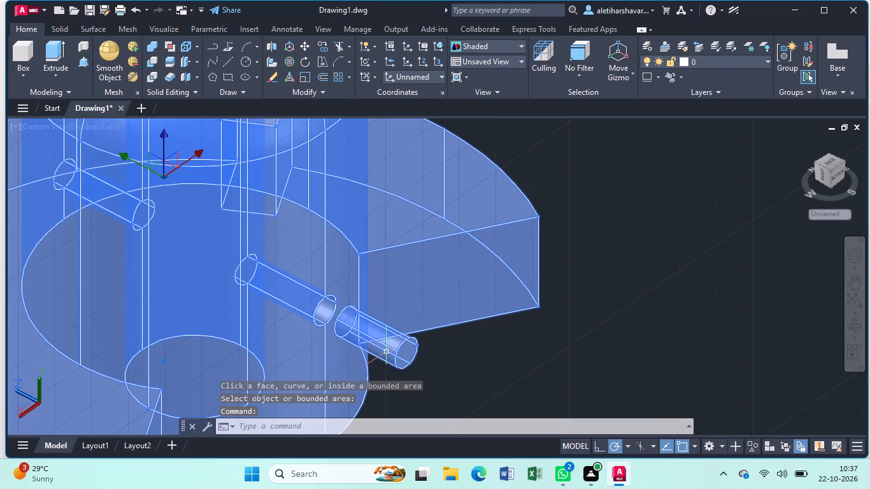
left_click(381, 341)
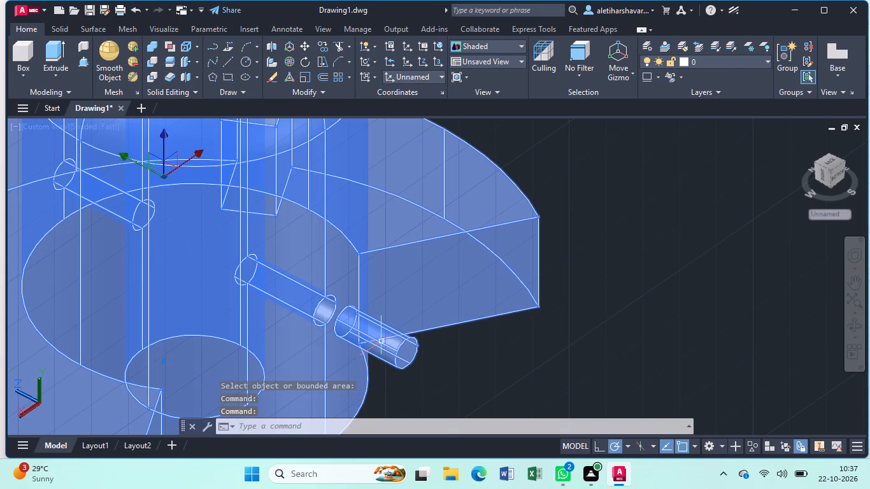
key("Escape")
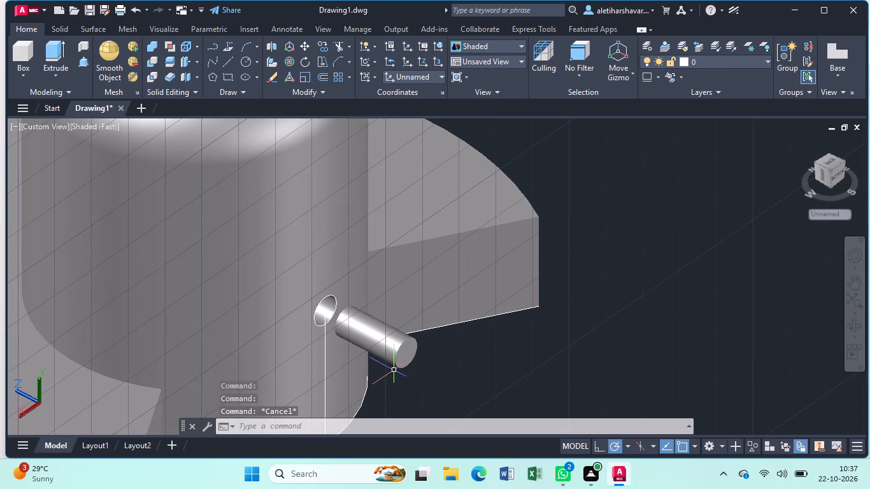
Use Presspull on the outer end face of the rod stub to push it back about 15 toward the boss, removing the stub.
left_click(396, 360)
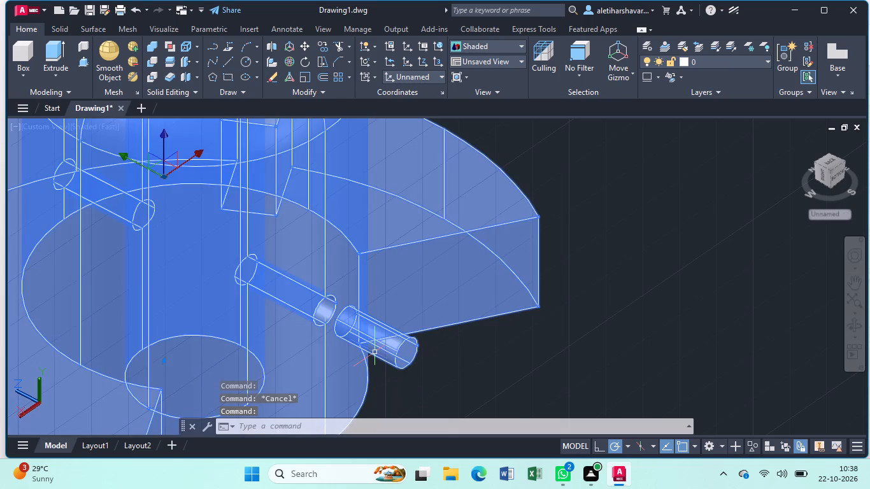
key("Escape")
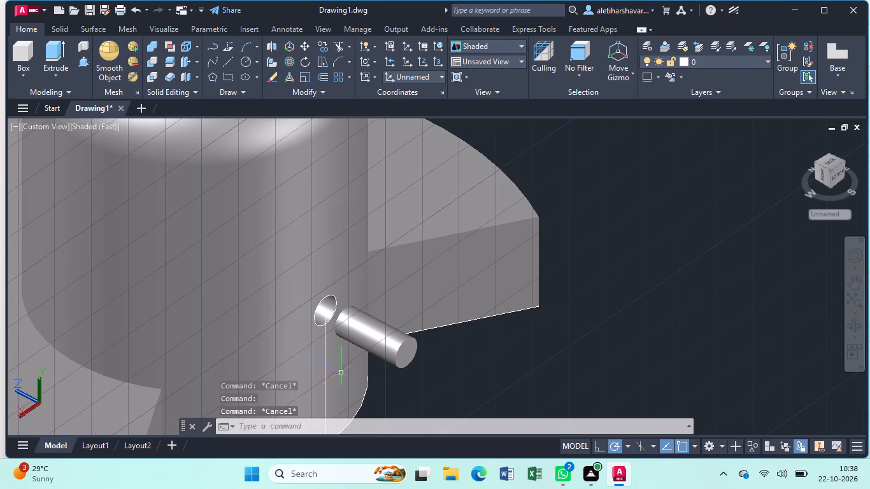
left_click(83, 61)
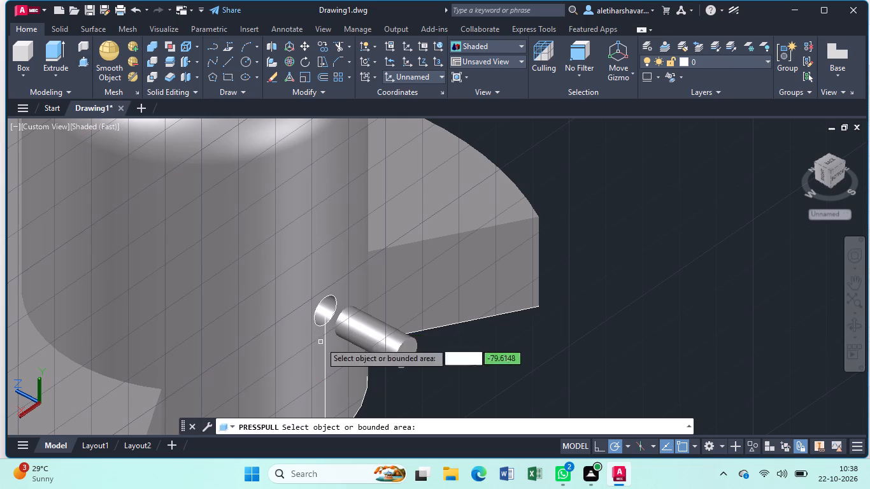
left_click(407, 357)
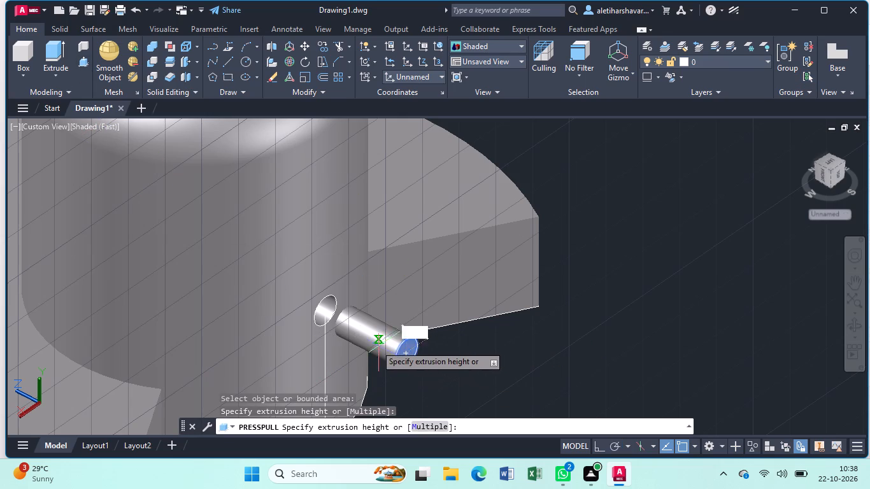
left_click(338, 322)
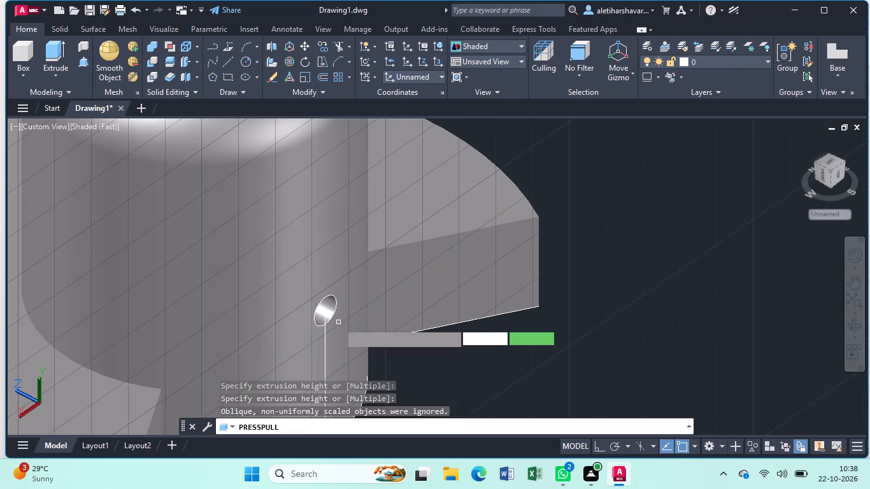
key("Escape")
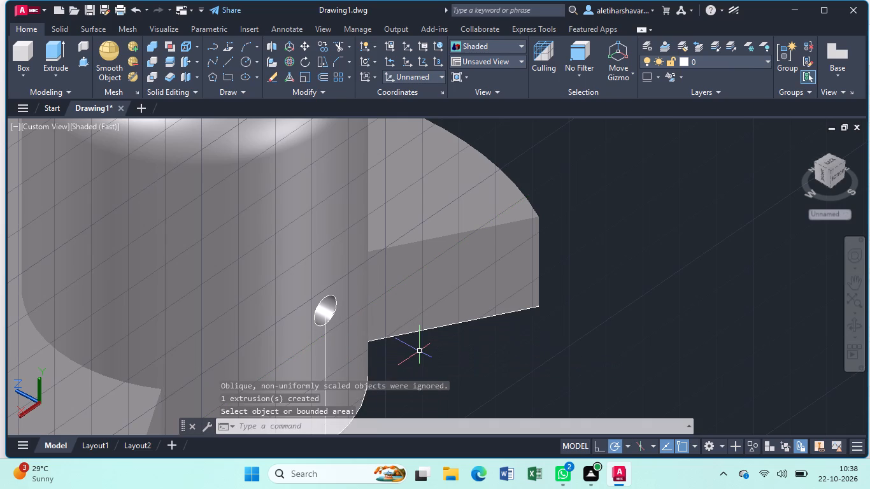
Delete the leftover vertical line running down from the cross hole on the boss.
left_click(326, 319)
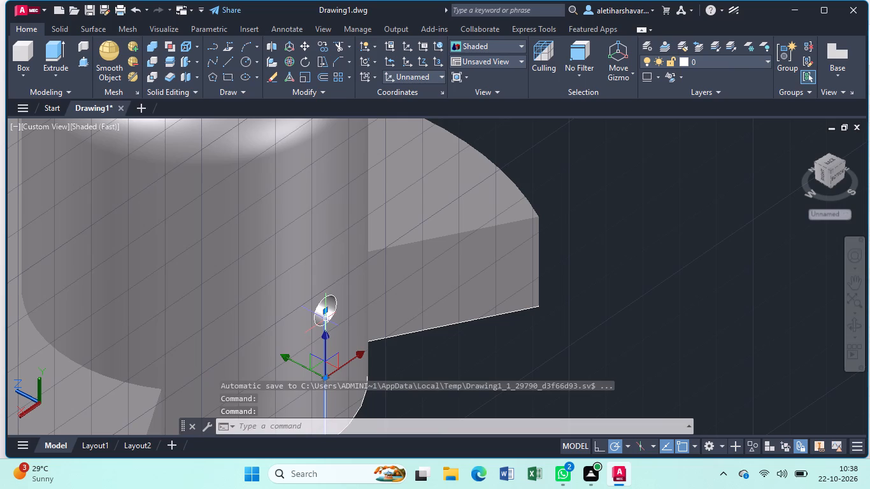
key("Delete")
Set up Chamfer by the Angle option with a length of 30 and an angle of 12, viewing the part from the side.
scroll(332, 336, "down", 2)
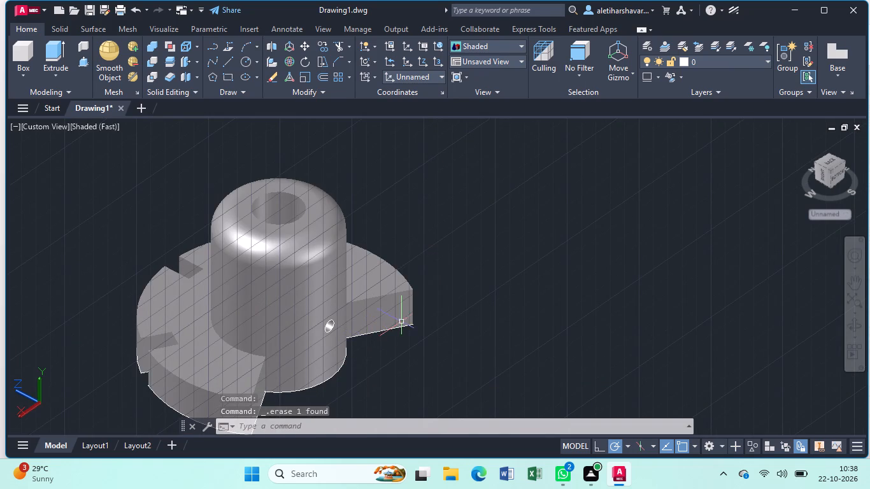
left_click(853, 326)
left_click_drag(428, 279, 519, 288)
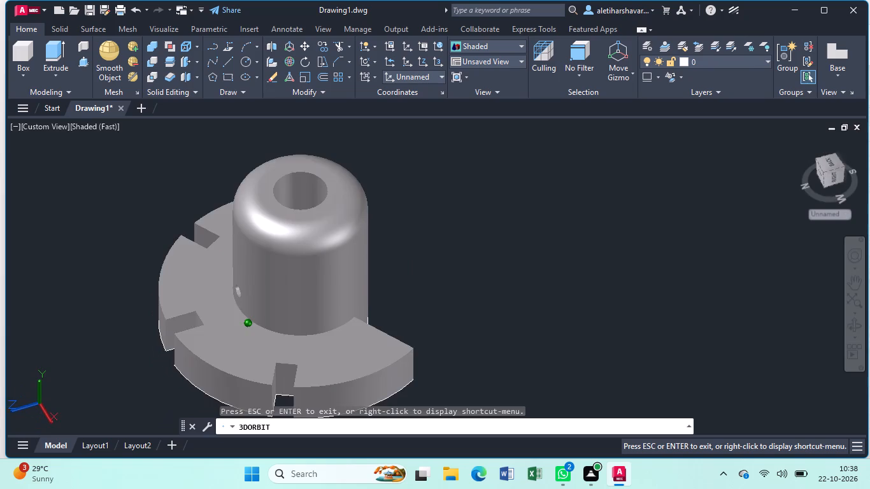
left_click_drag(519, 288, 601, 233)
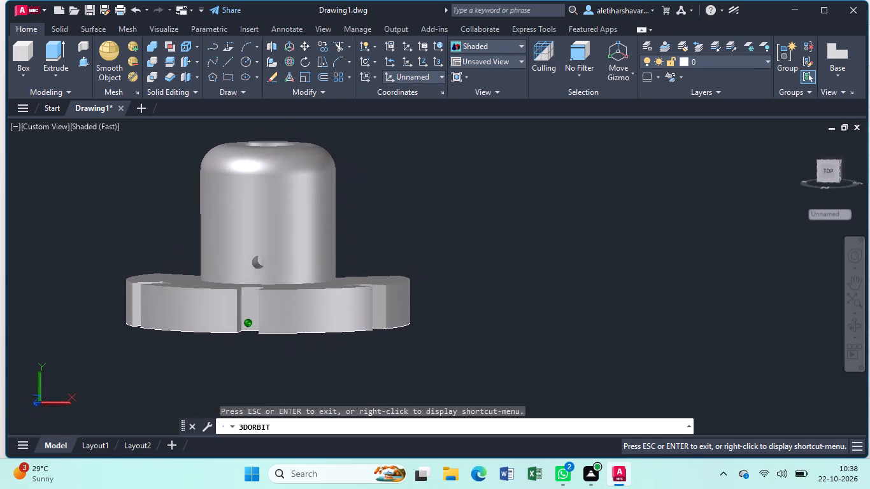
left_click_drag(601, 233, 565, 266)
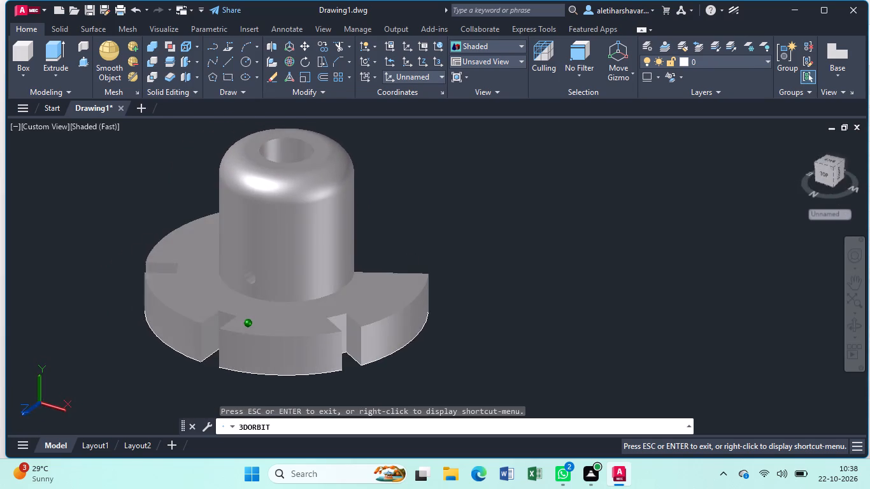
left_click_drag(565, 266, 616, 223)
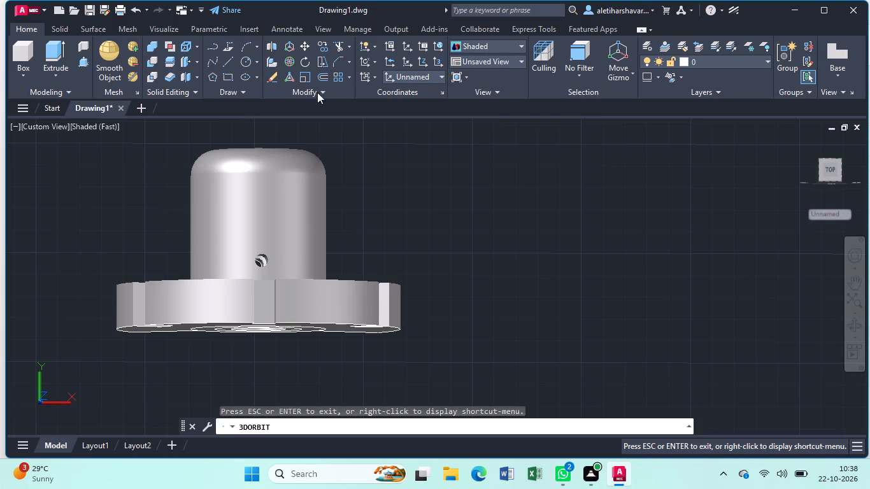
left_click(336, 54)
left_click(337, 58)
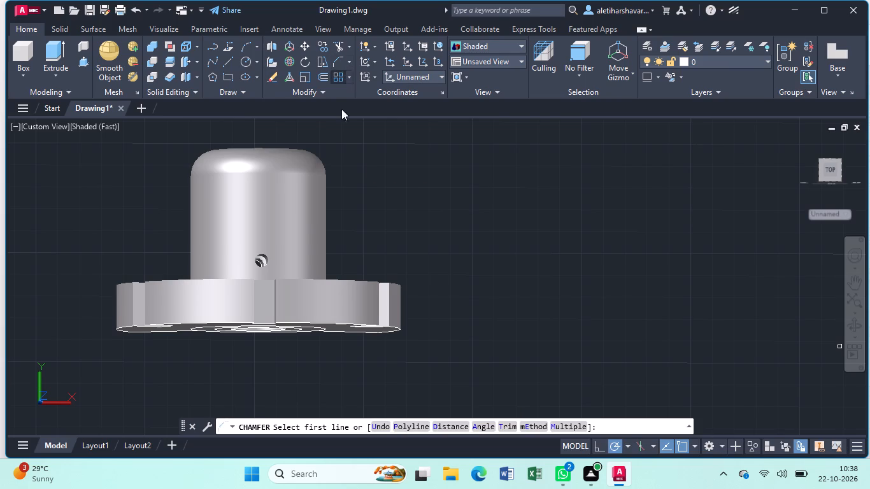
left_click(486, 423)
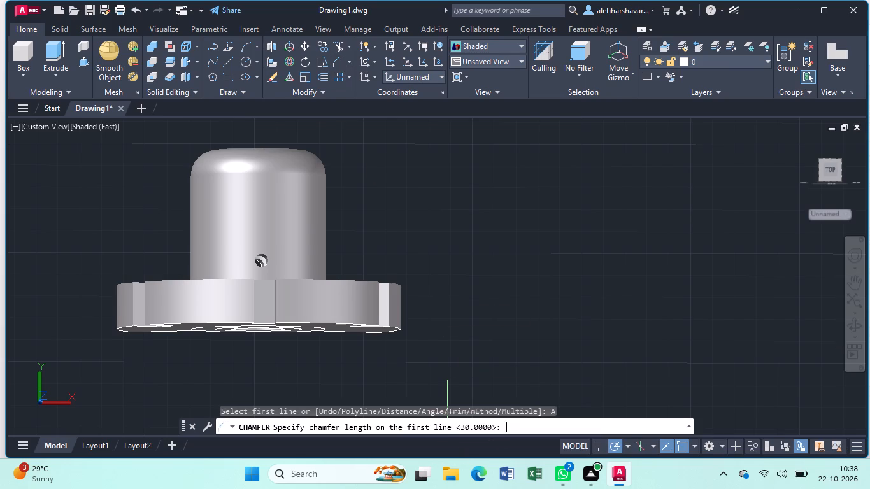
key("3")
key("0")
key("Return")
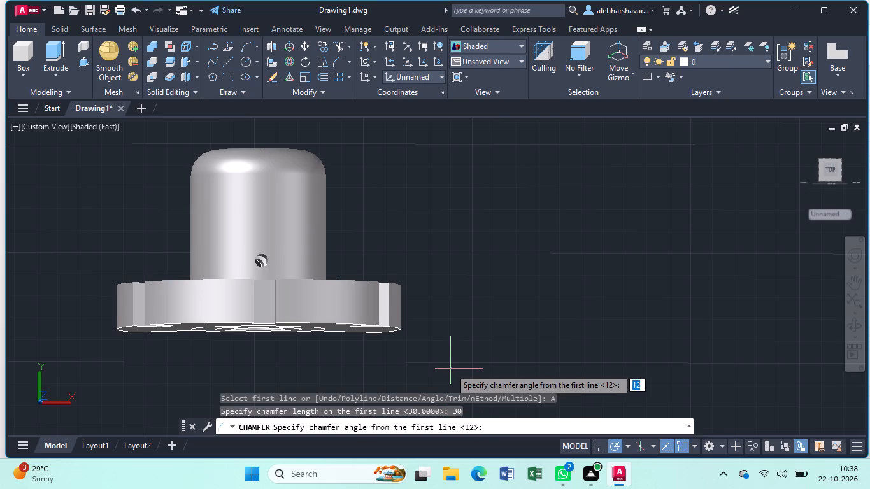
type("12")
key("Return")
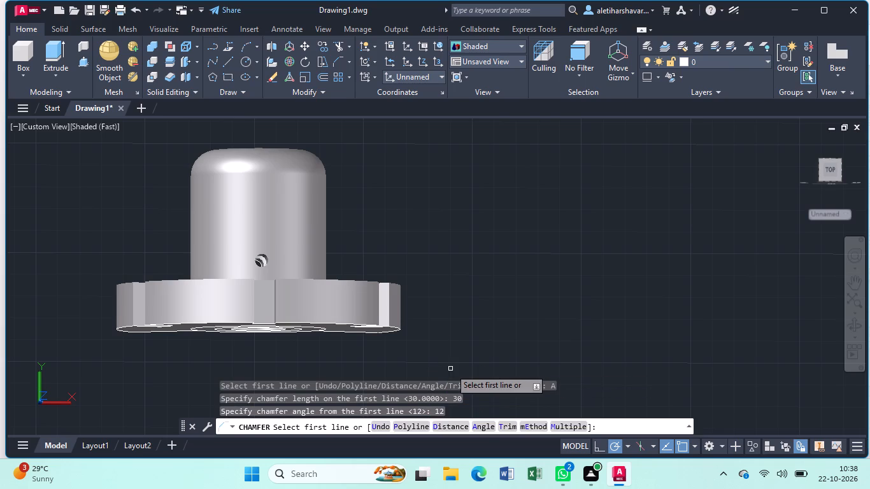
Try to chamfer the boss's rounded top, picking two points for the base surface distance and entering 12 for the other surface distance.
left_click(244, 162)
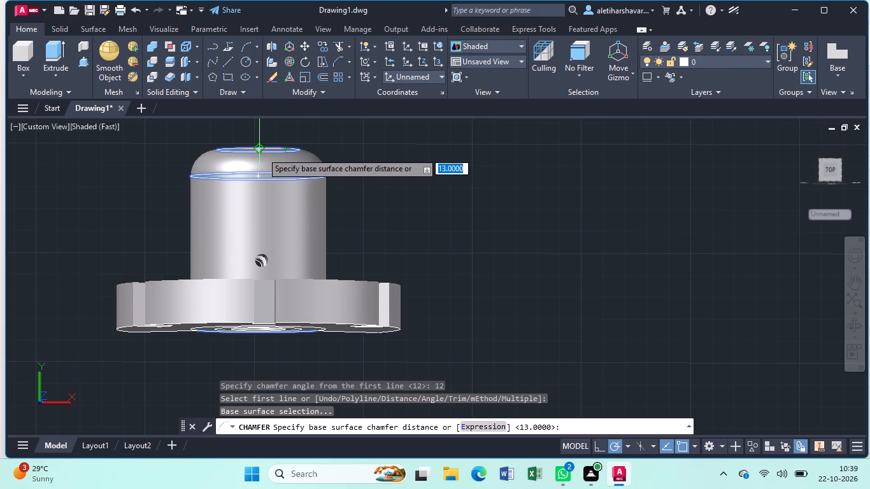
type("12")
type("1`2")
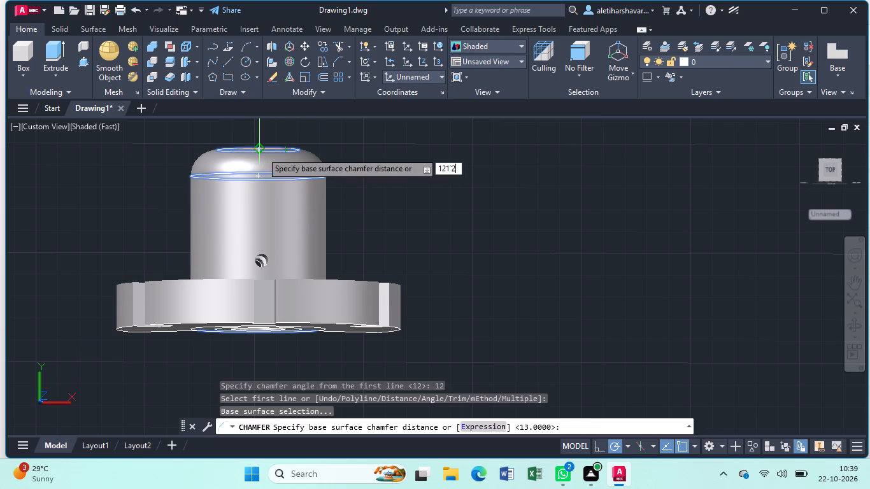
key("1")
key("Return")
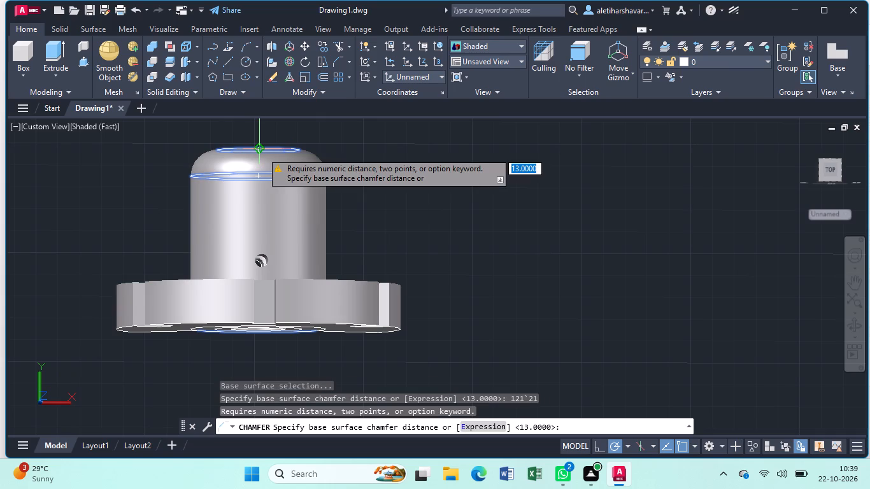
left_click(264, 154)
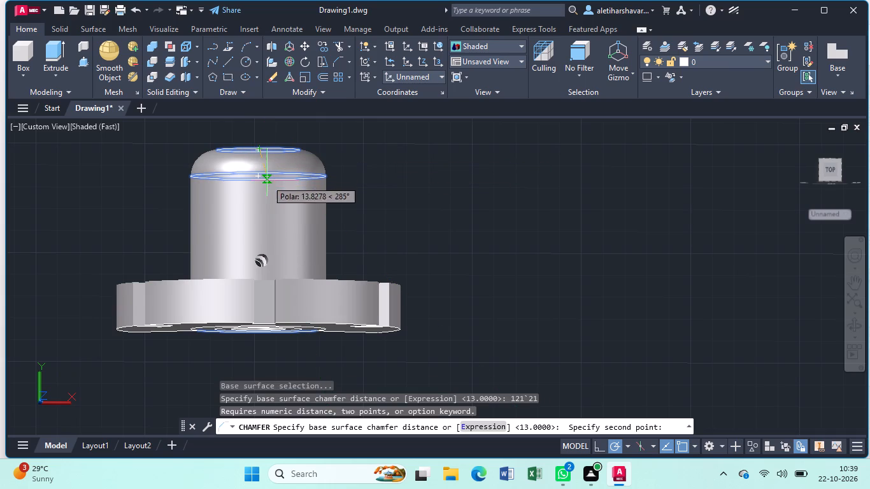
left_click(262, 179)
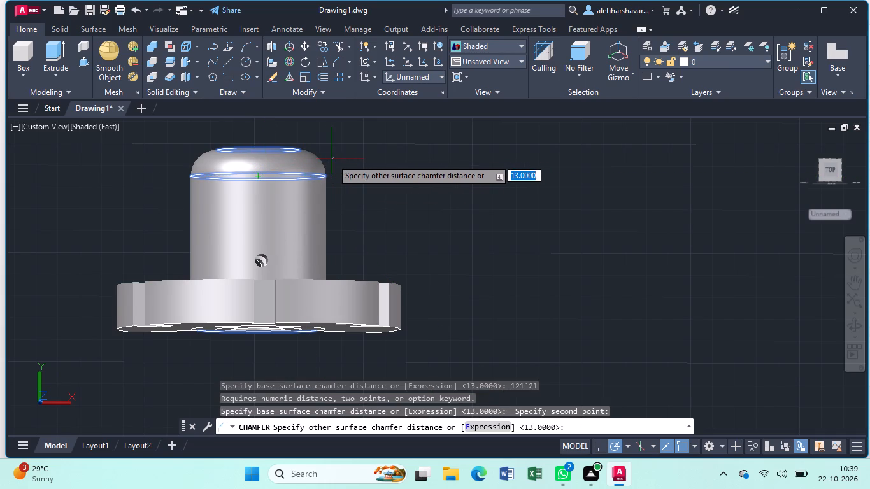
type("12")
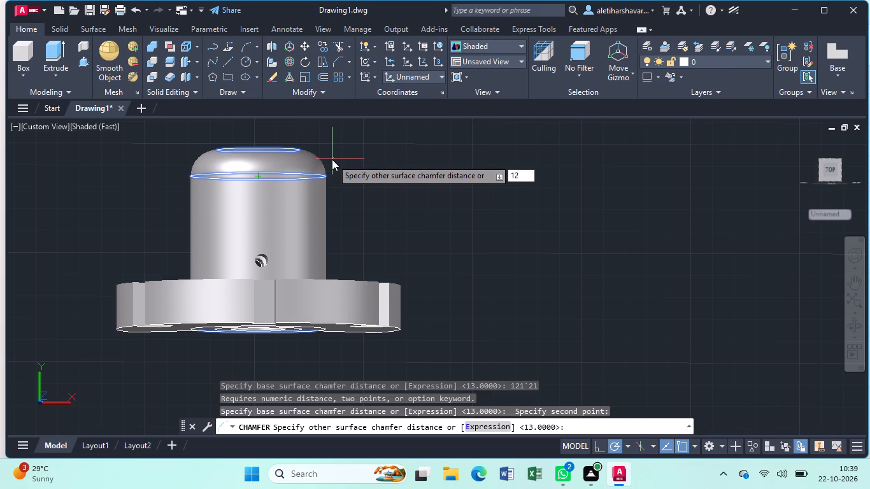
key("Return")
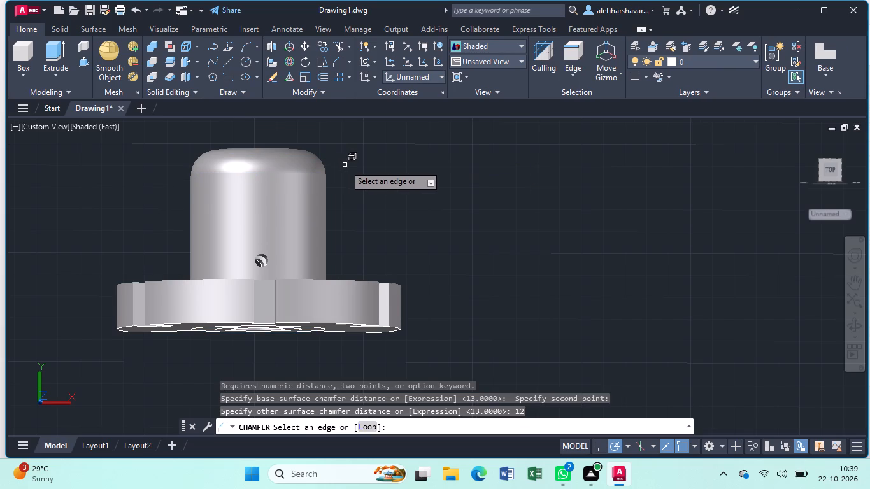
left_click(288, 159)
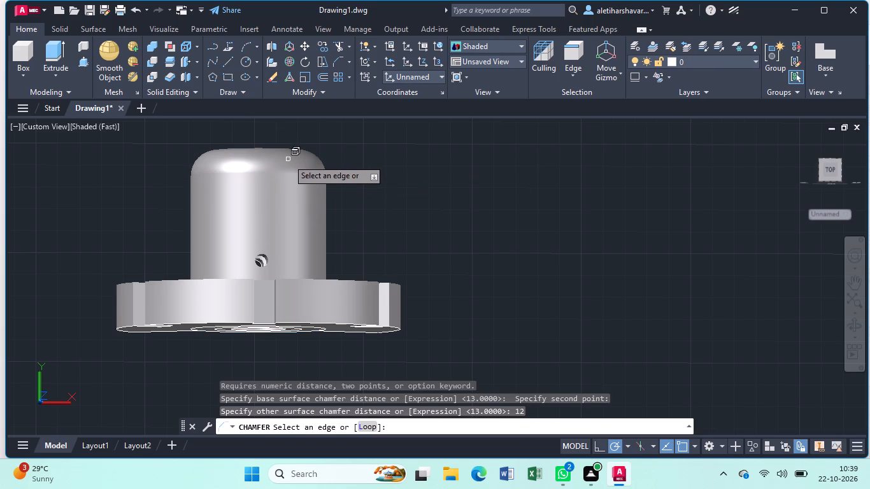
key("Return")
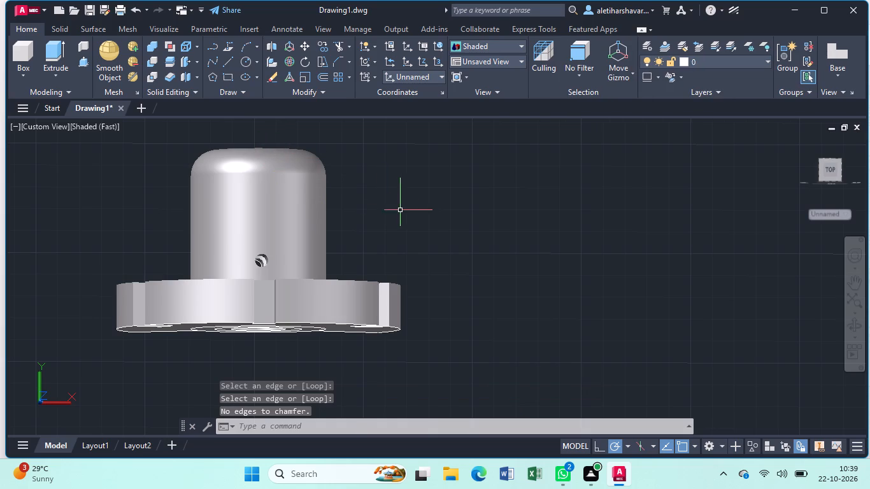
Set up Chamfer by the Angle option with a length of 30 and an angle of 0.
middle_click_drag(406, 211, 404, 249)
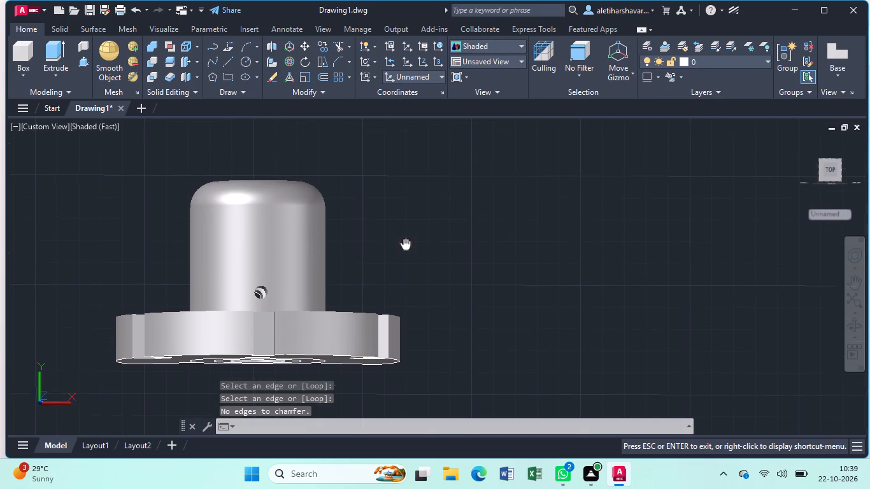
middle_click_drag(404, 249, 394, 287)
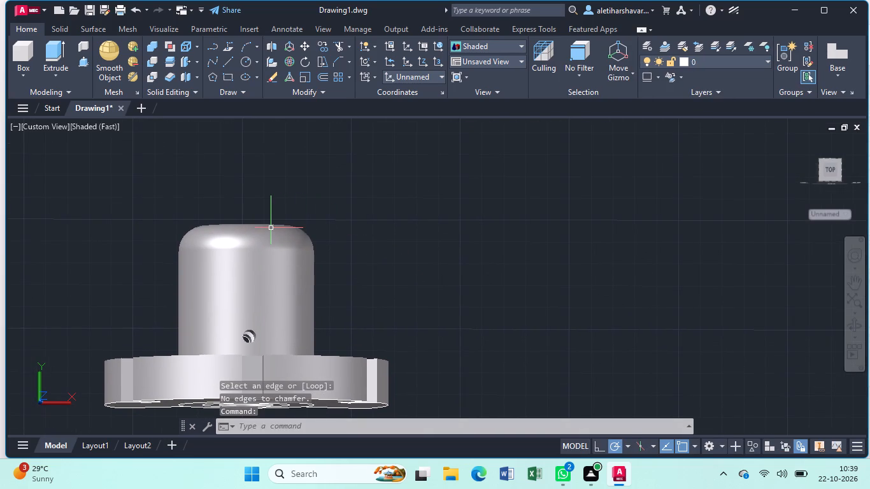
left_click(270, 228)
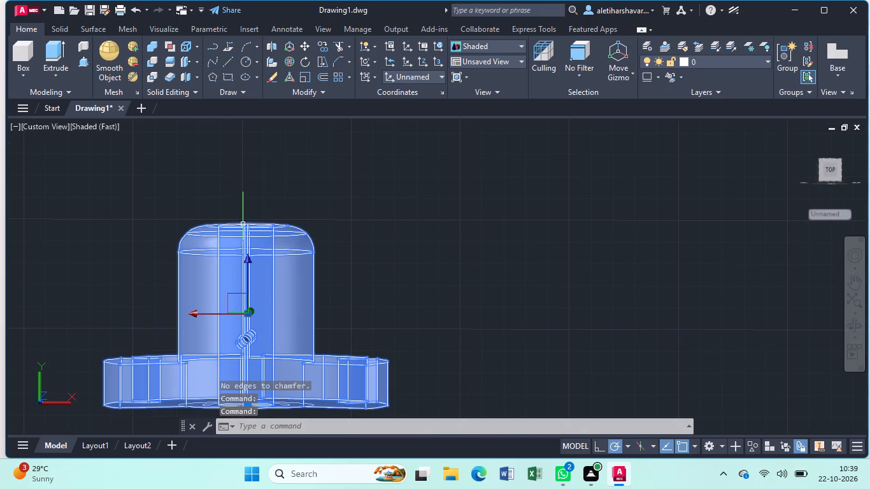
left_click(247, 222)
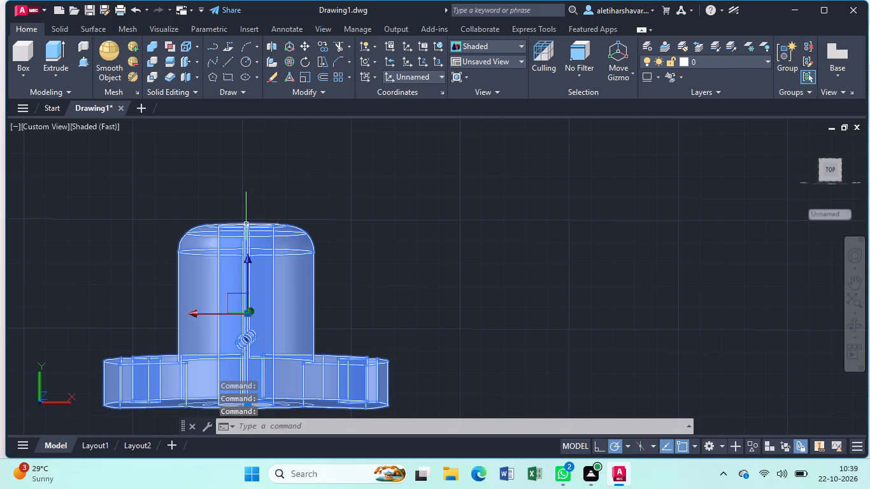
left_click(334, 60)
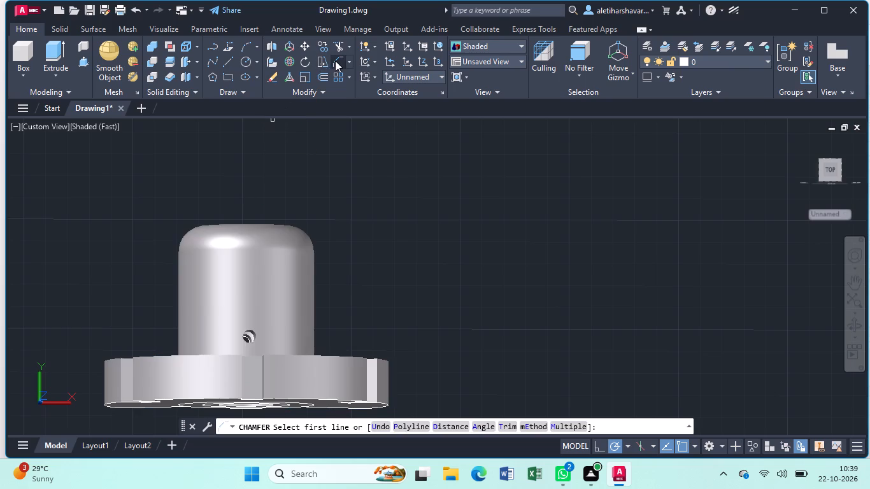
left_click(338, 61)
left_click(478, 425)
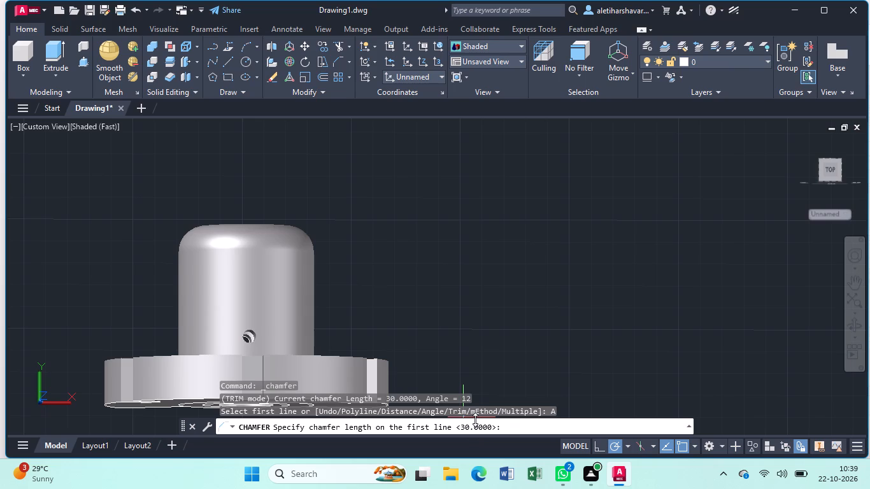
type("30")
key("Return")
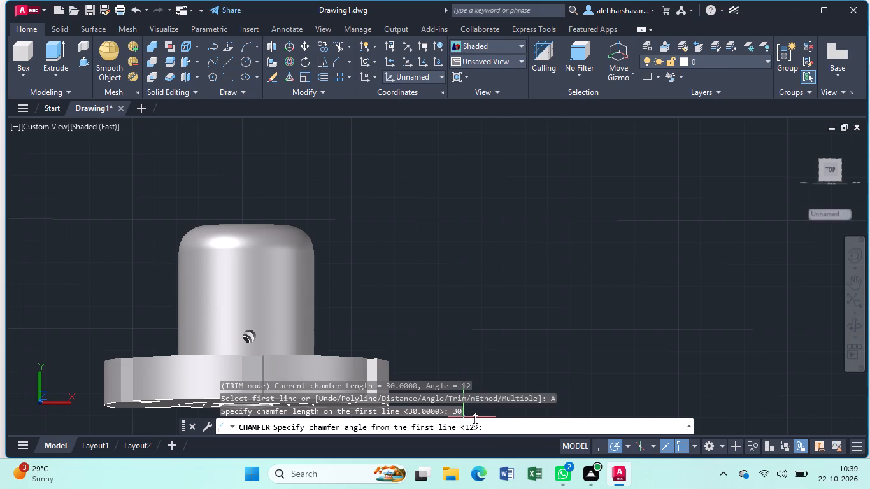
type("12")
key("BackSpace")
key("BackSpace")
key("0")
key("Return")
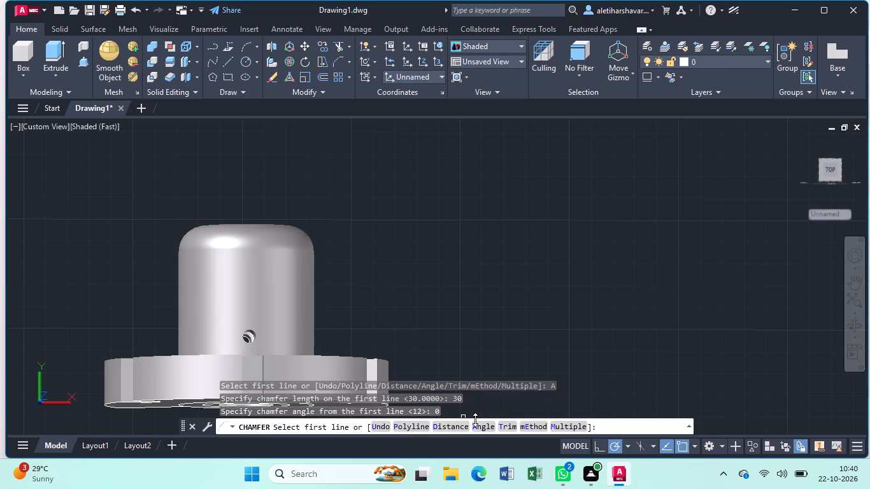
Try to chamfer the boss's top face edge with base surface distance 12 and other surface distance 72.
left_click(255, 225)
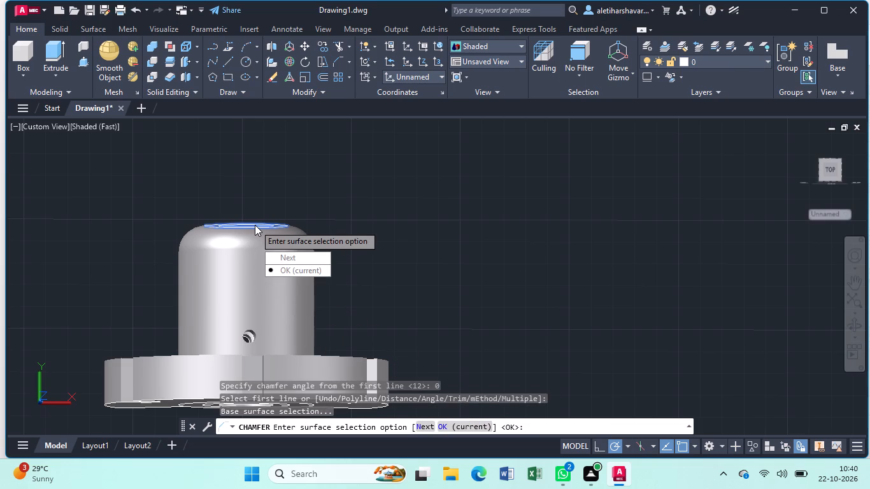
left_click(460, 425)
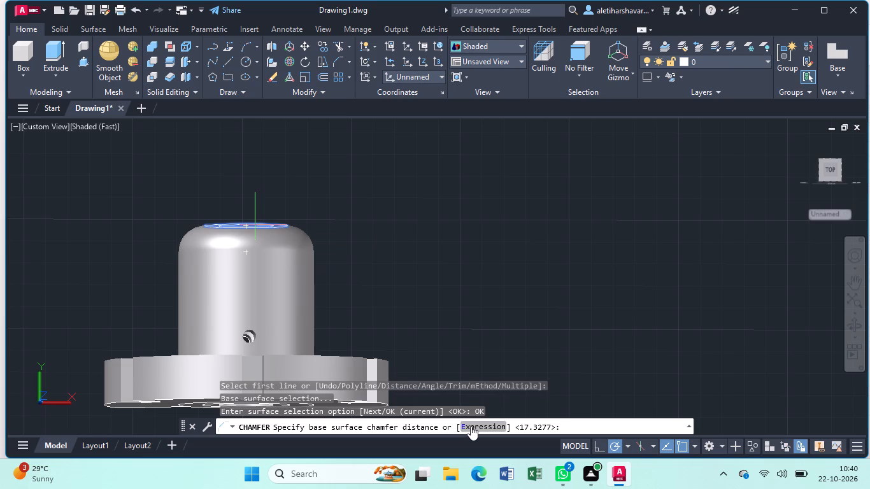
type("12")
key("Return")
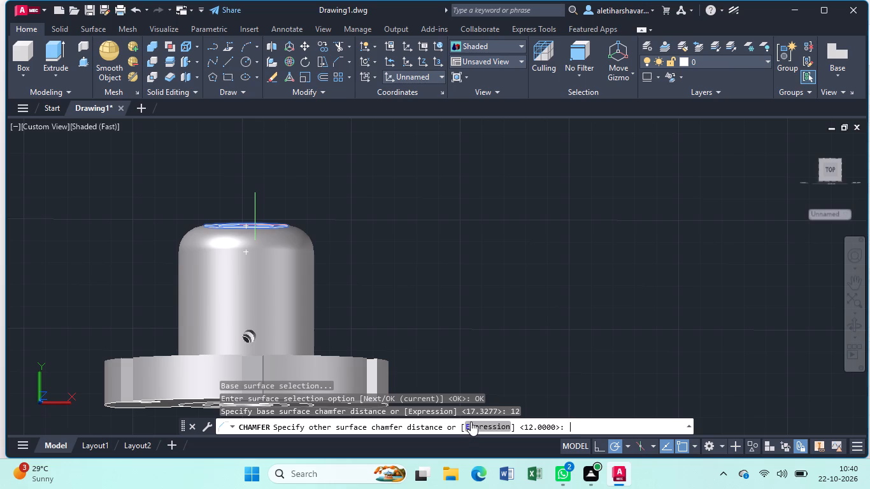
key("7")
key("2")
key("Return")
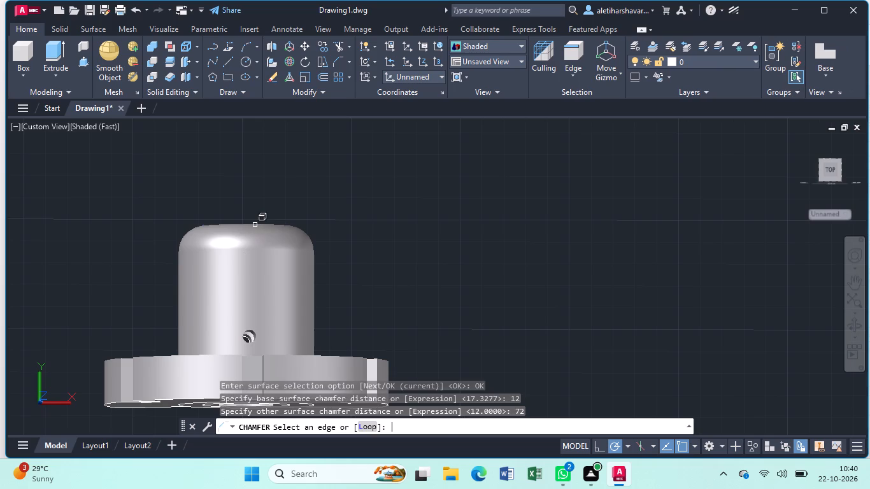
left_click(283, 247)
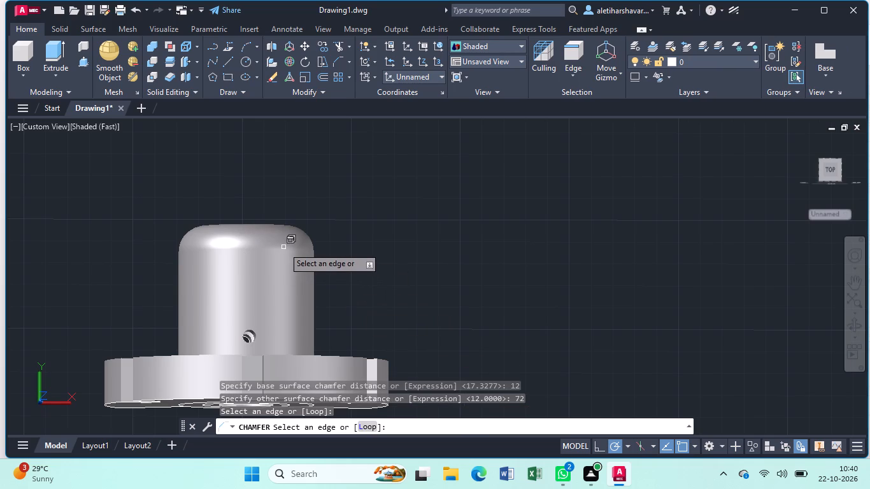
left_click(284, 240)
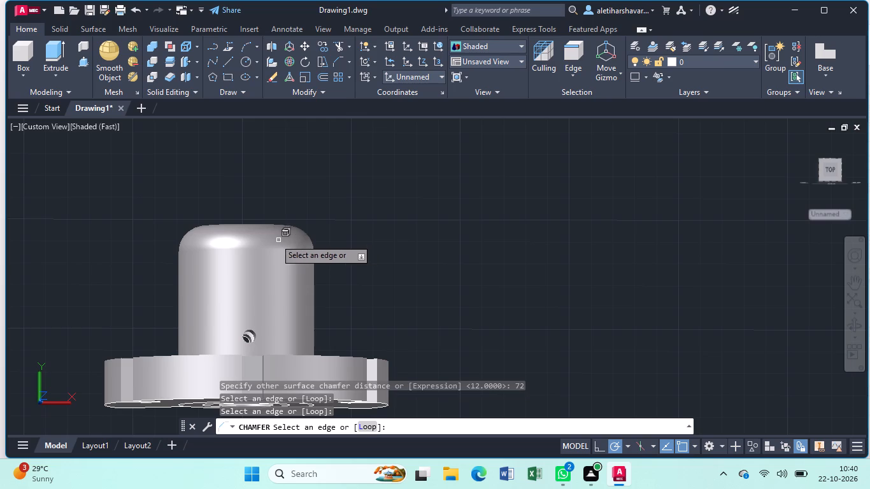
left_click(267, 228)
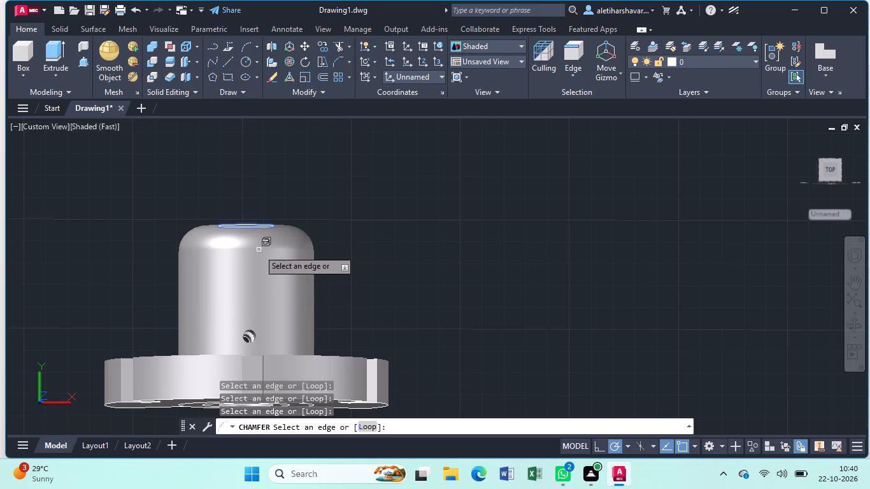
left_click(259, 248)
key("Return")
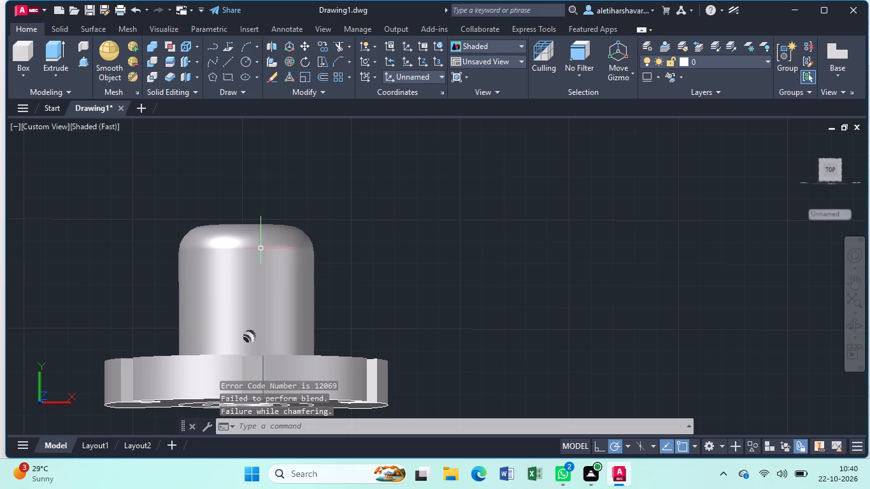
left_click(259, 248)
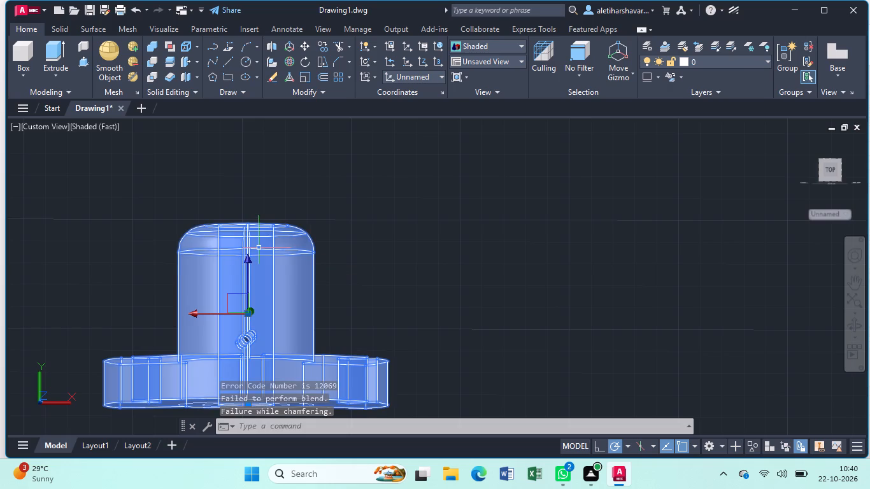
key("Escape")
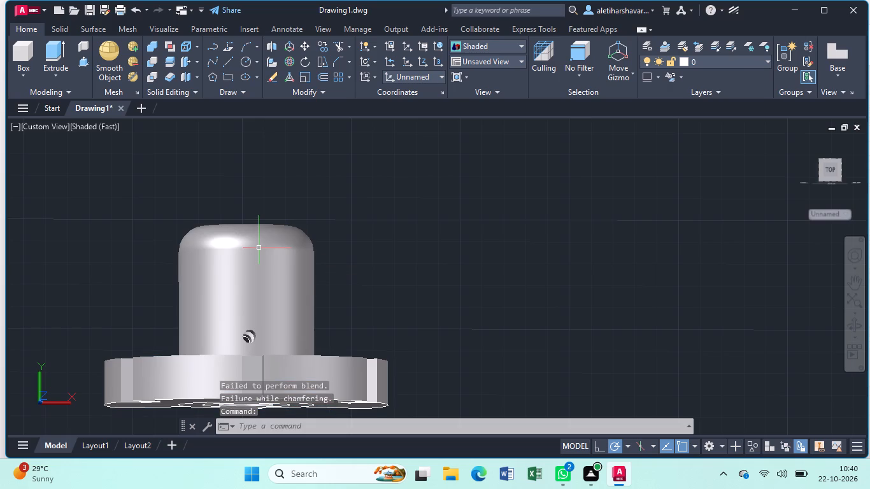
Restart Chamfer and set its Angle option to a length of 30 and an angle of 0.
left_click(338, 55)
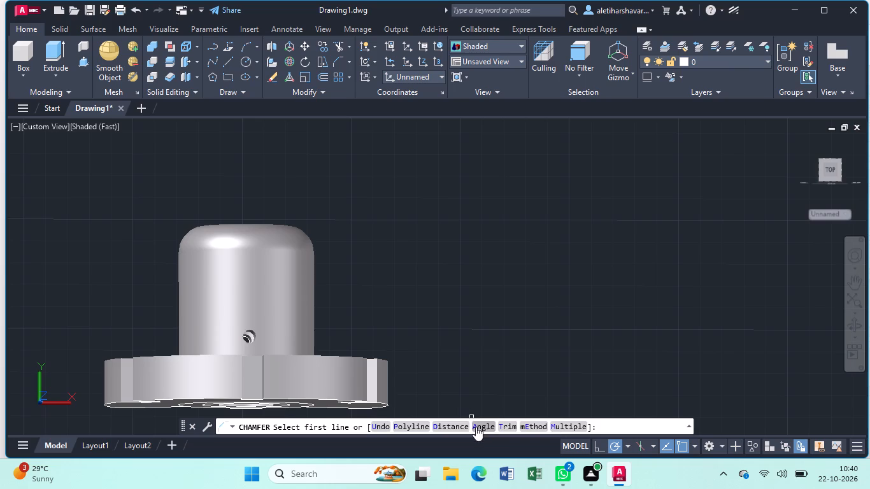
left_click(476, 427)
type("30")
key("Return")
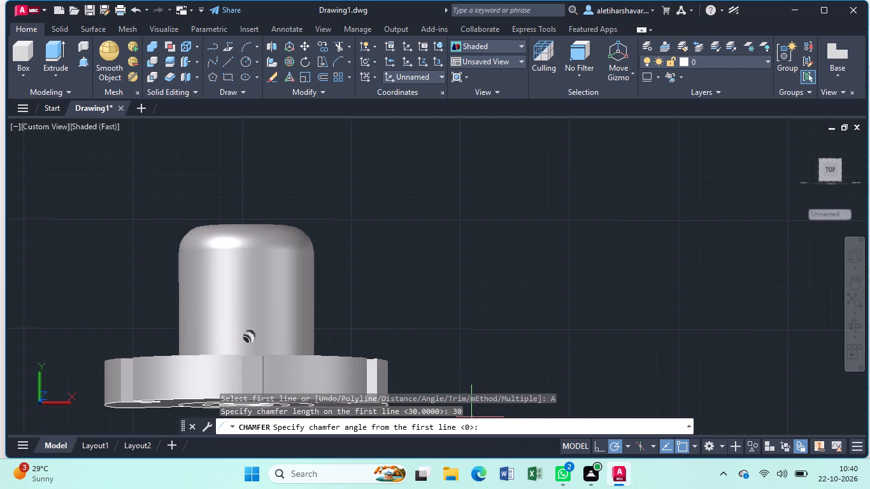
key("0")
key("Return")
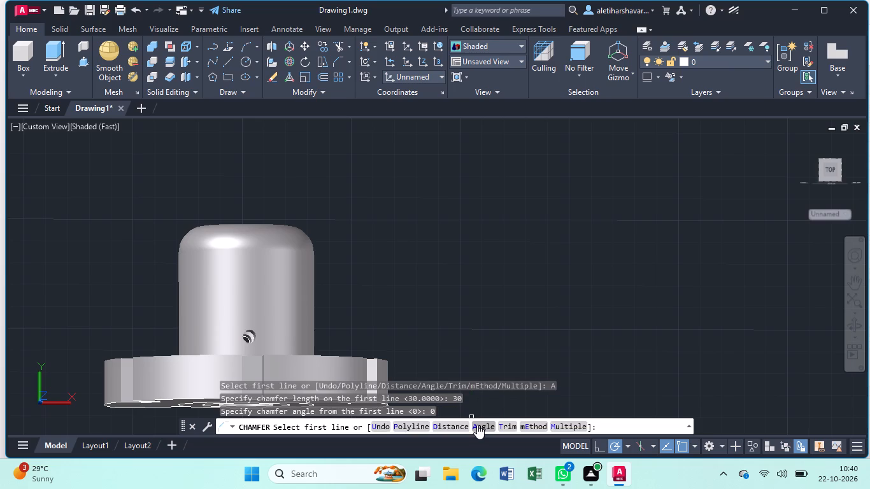
Switch the chamfer to the Distance option with first and second distances of 12.
left_click(444, 430)
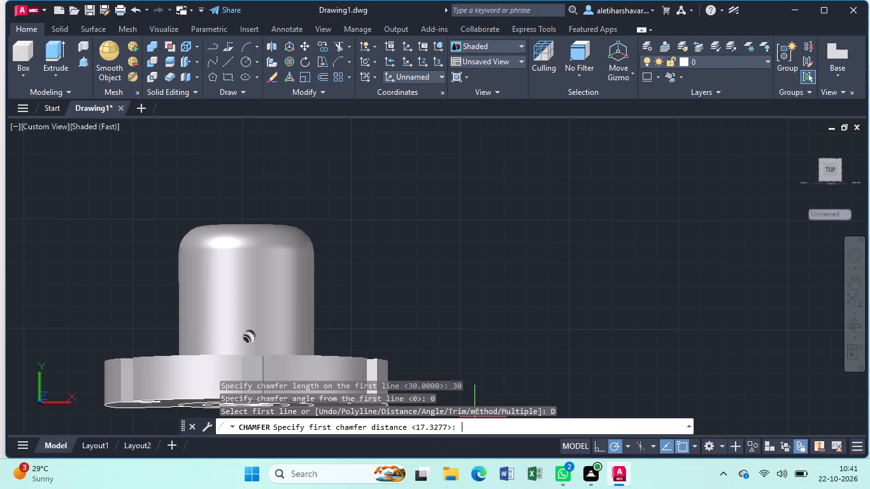
type("12")
key("Return")
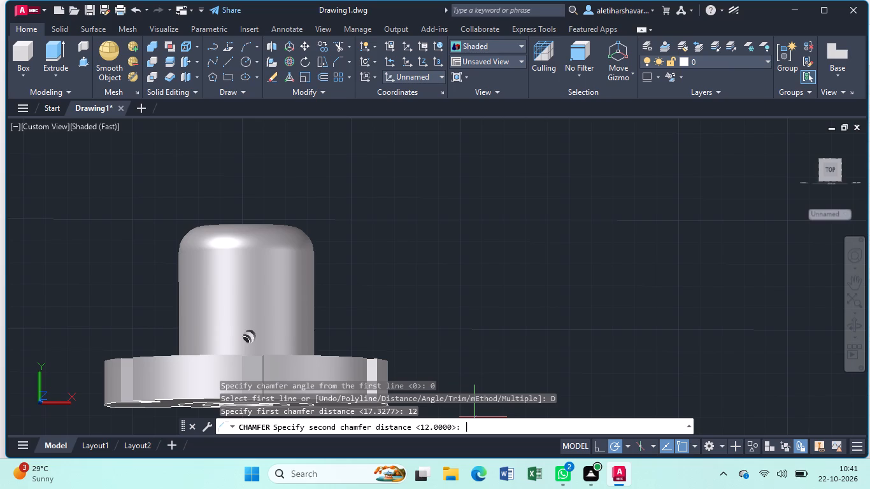
type("12")
key("Return")
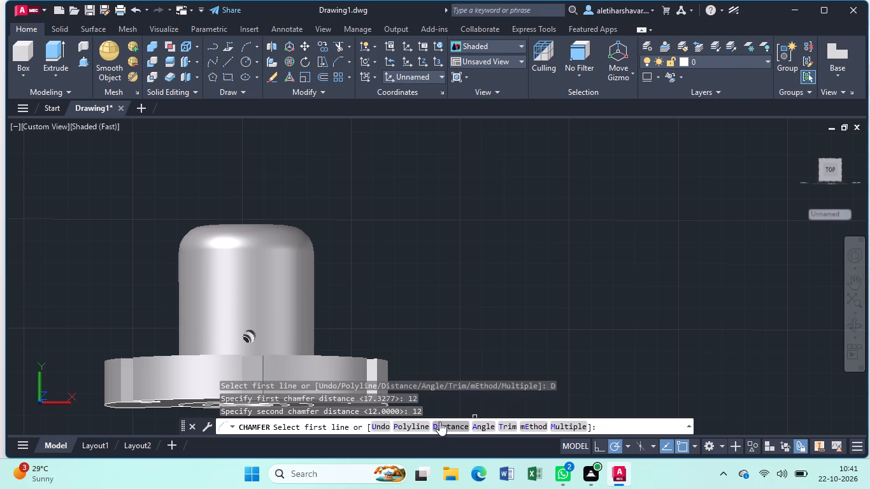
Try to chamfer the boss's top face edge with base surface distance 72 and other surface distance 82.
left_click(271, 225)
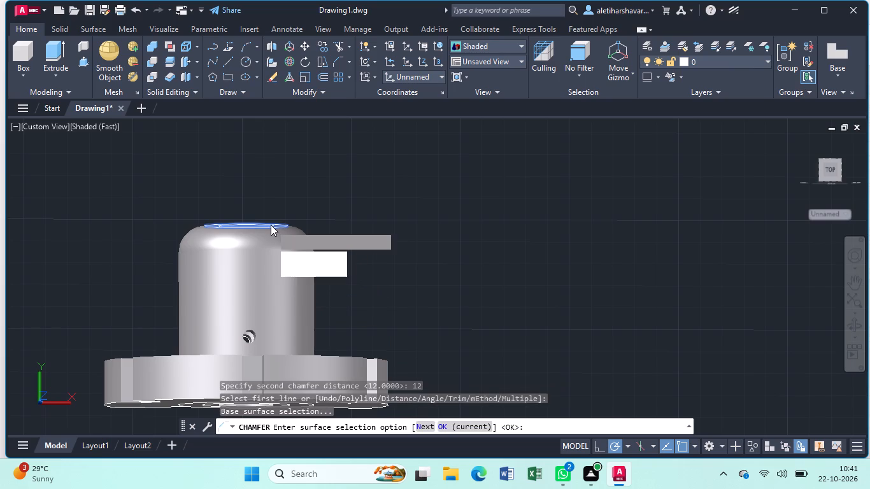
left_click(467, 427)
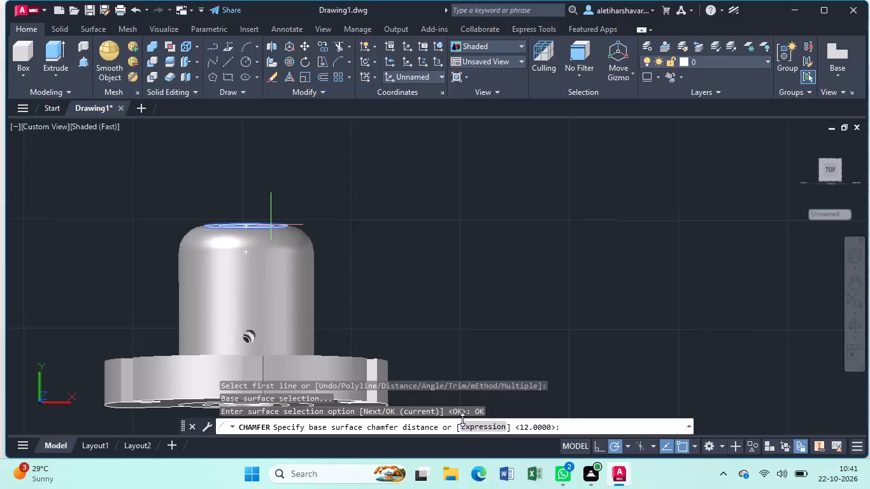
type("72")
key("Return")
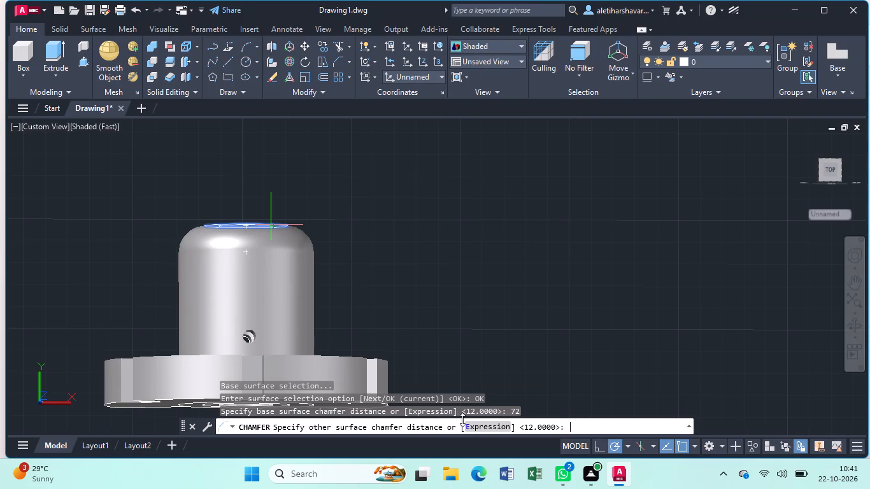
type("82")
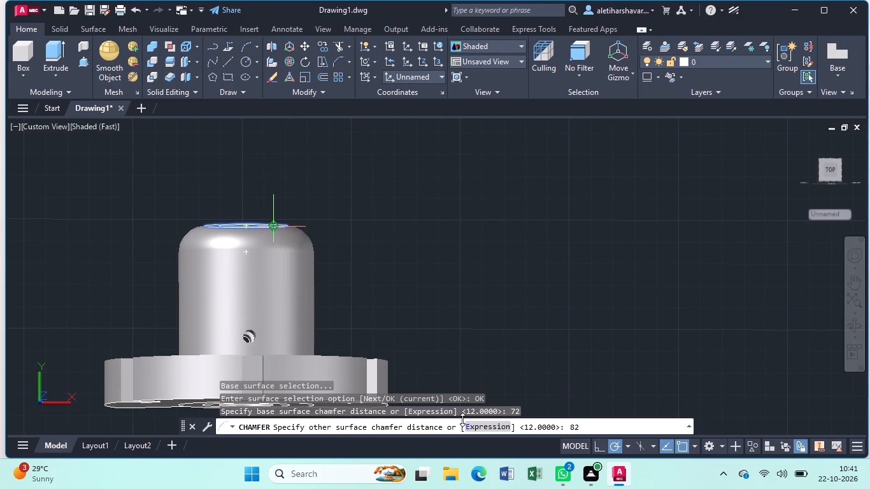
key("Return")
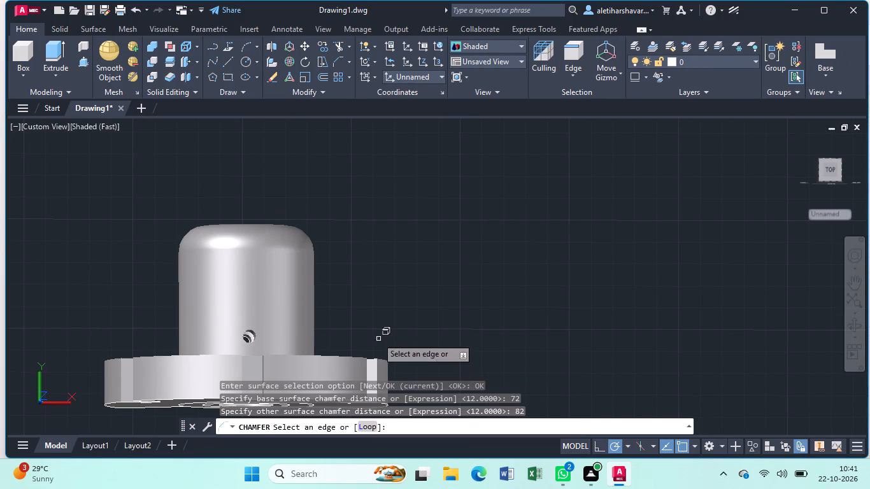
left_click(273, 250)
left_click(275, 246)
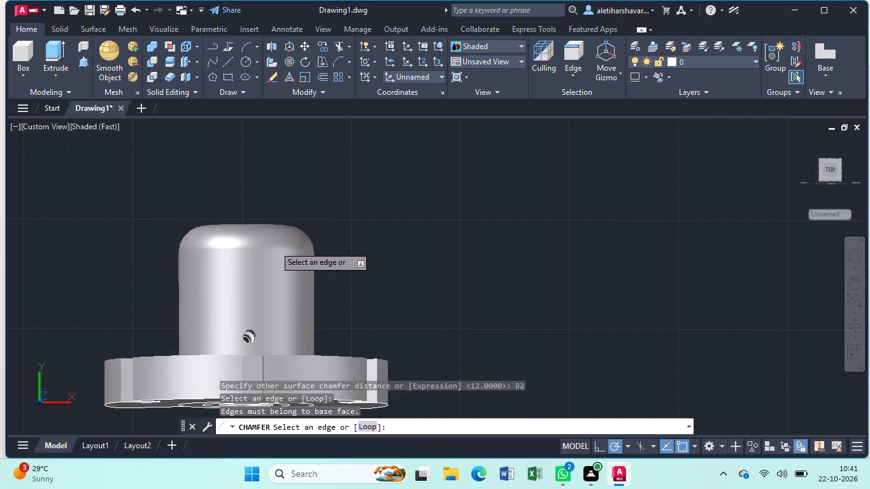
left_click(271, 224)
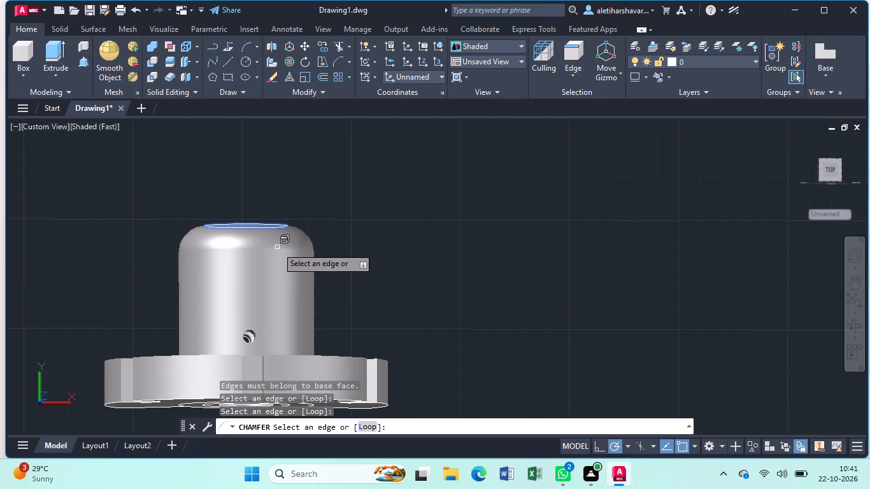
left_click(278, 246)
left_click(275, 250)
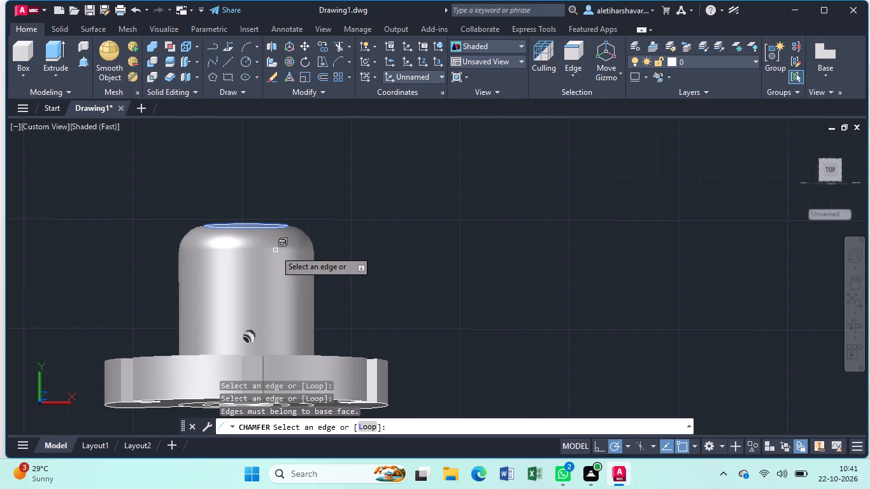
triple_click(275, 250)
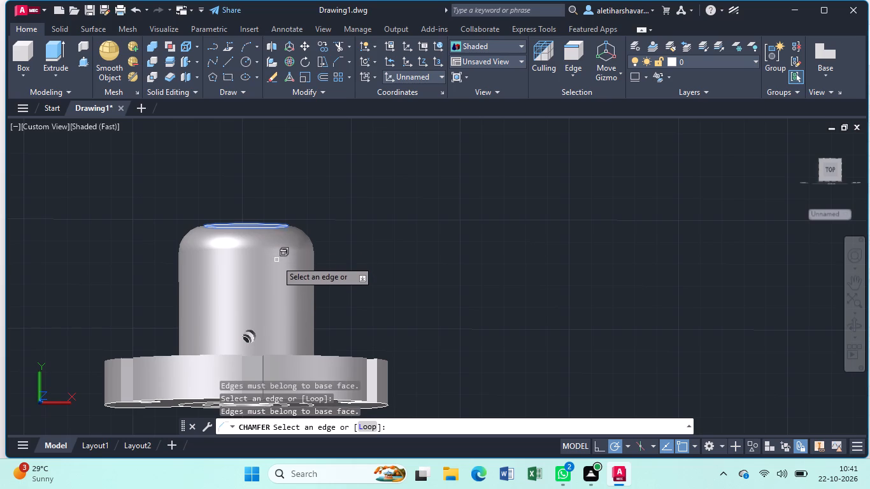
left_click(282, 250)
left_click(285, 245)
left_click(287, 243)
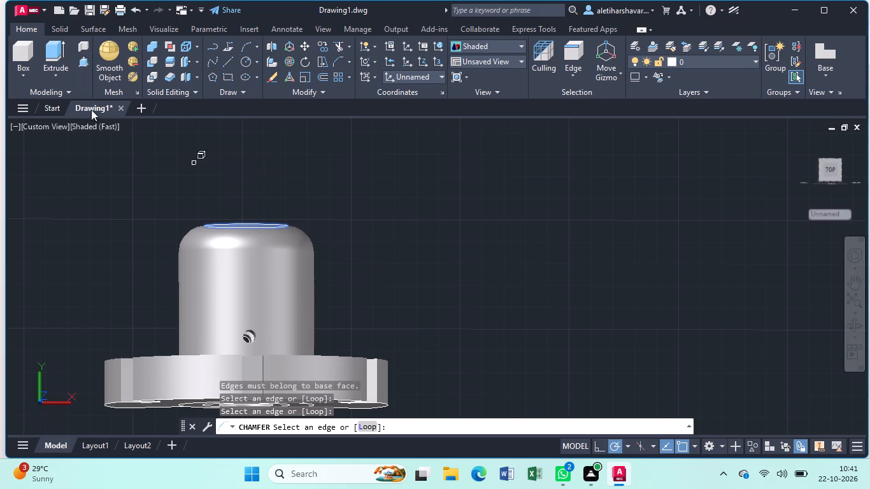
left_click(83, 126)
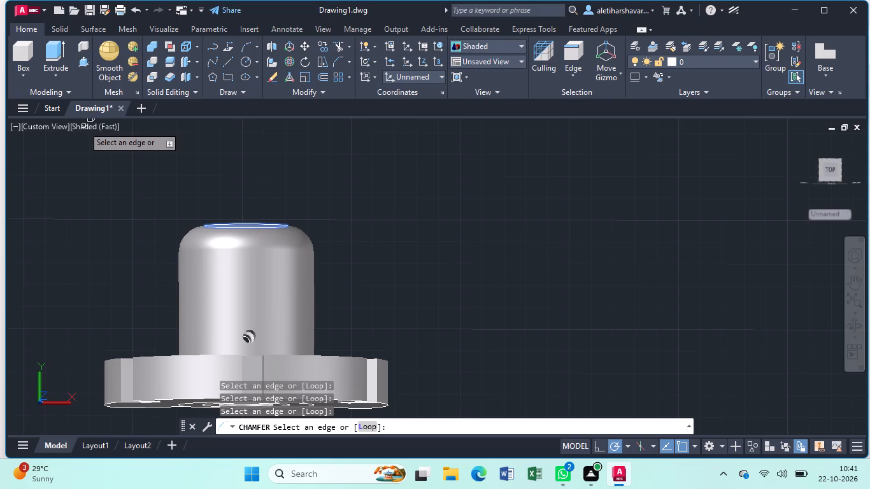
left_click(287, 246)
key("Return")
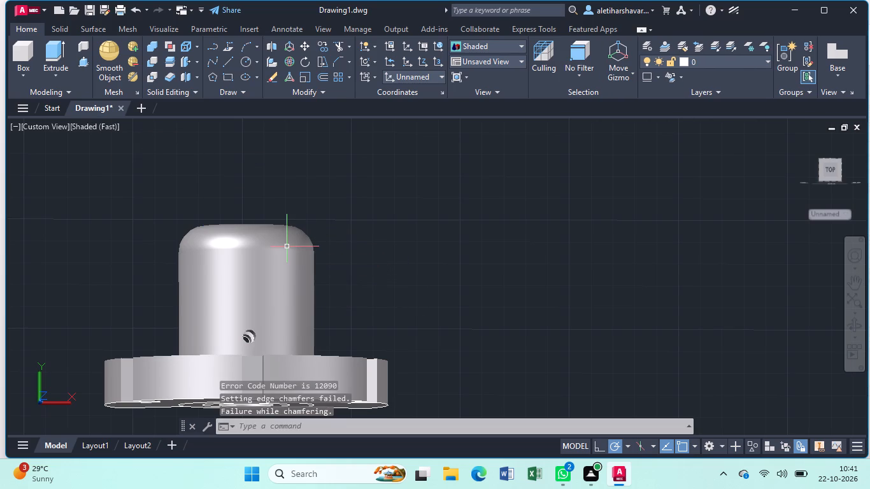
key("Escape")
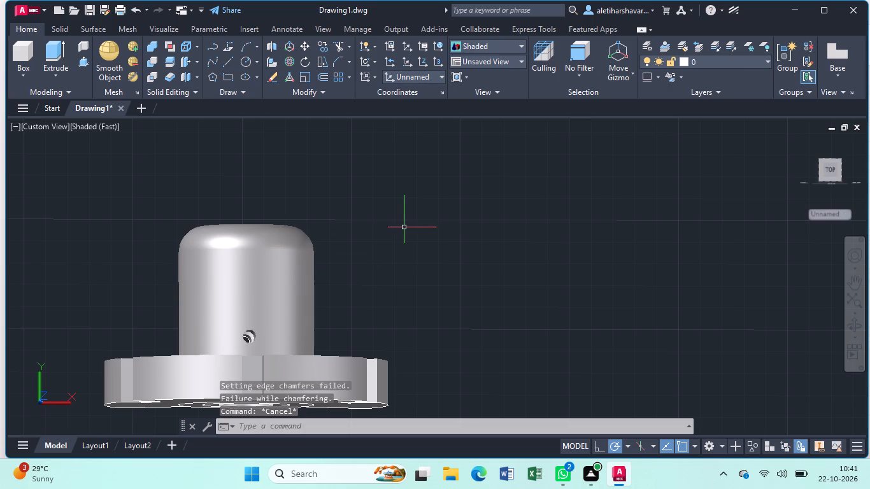
Inspect the slotted plate and boss in the SW Isometric, SE Isometric and Top views.
middle_click_drag(399, 250, 408, 280)
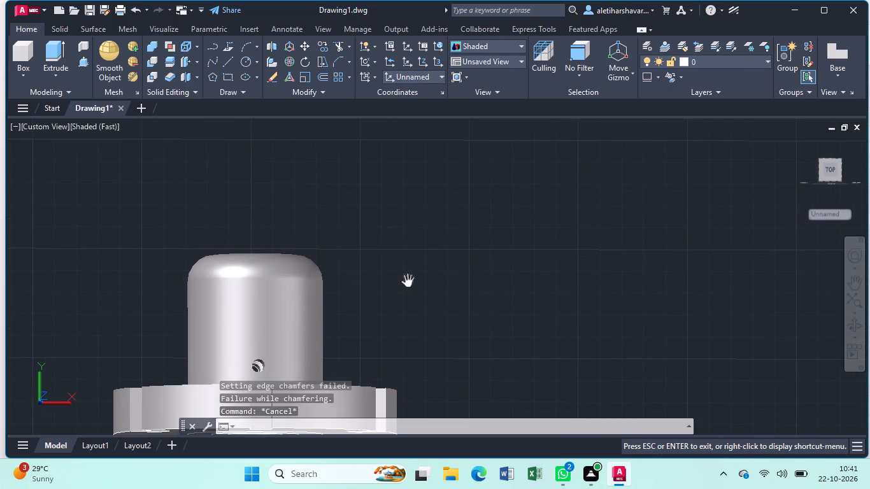
left_click(54, 121)
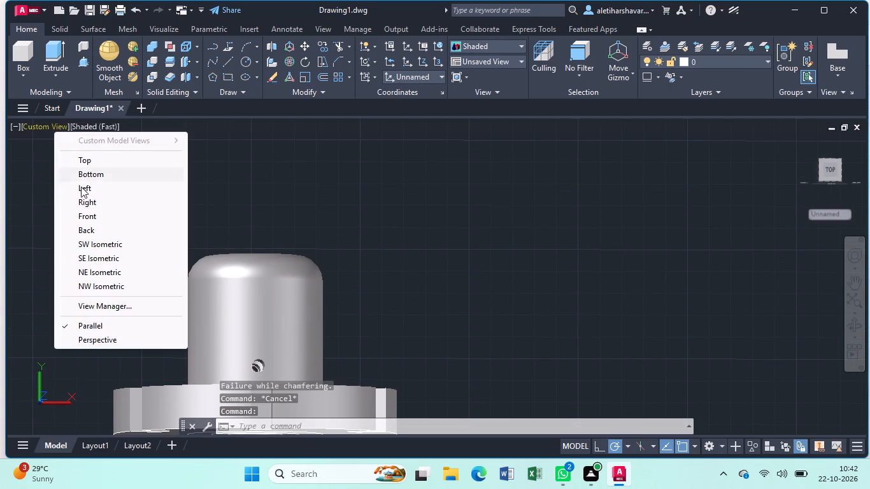
left_click(110, 242)
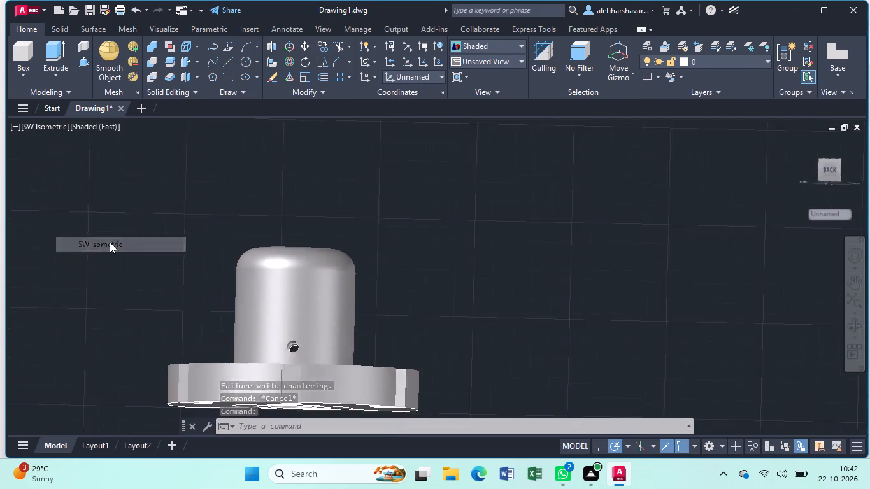
left_click(60, 126)
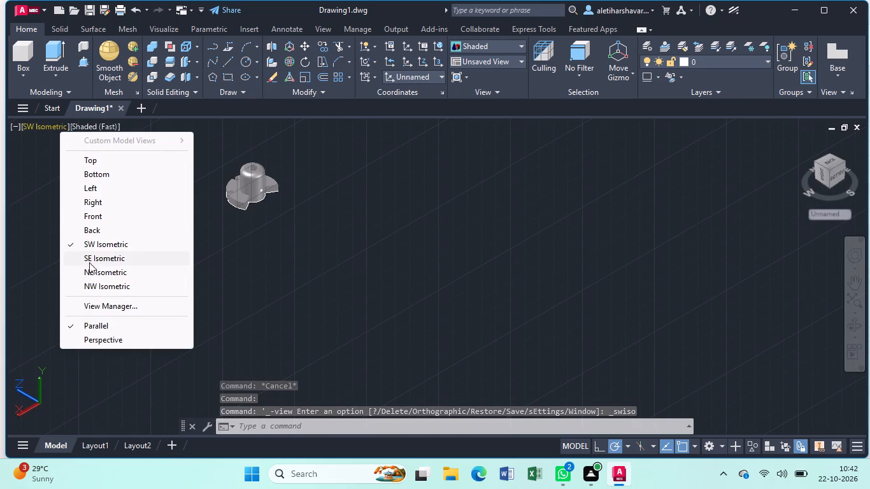
left_click(90, 255)
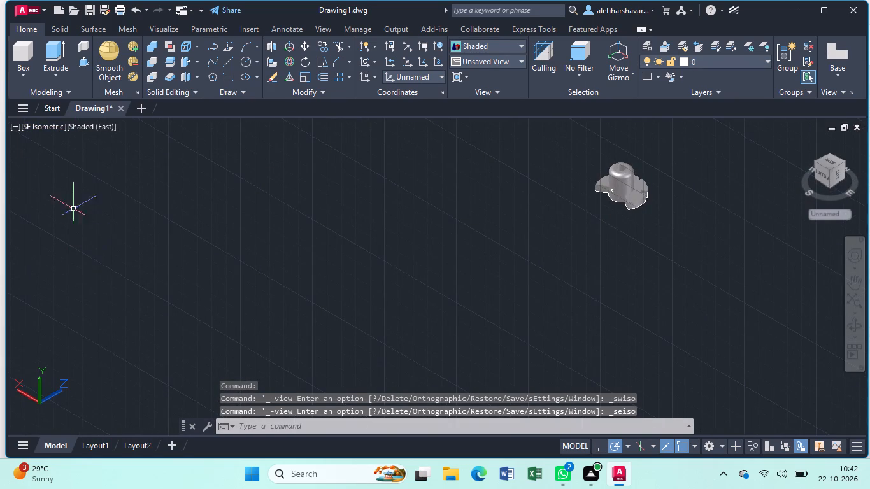
left_click(50, 128)
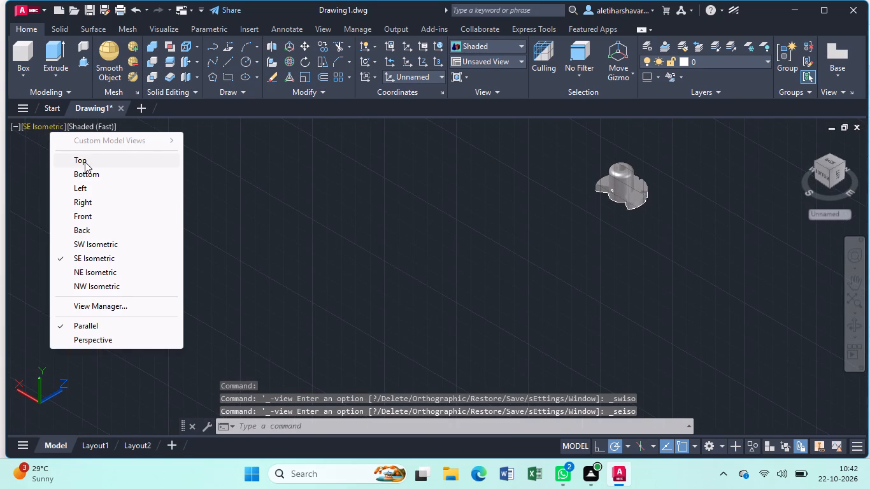
left_click(85, 161)
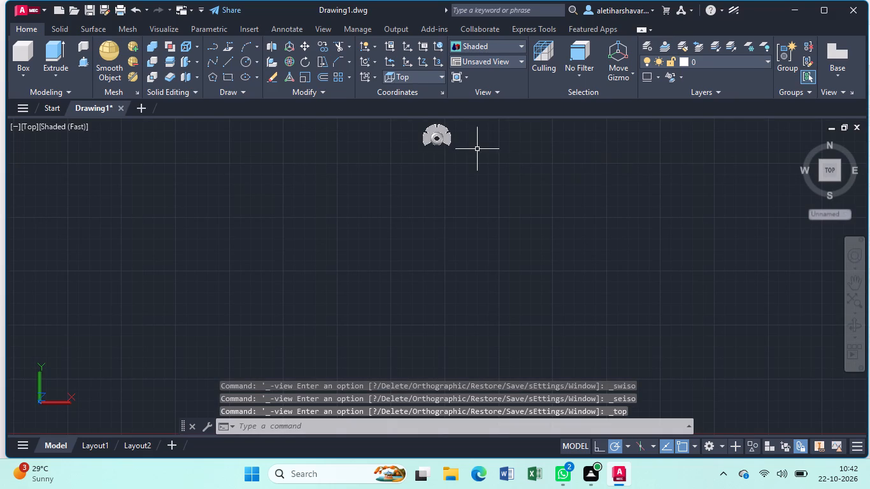
middle_click_drag(481, 160, 445, 269)
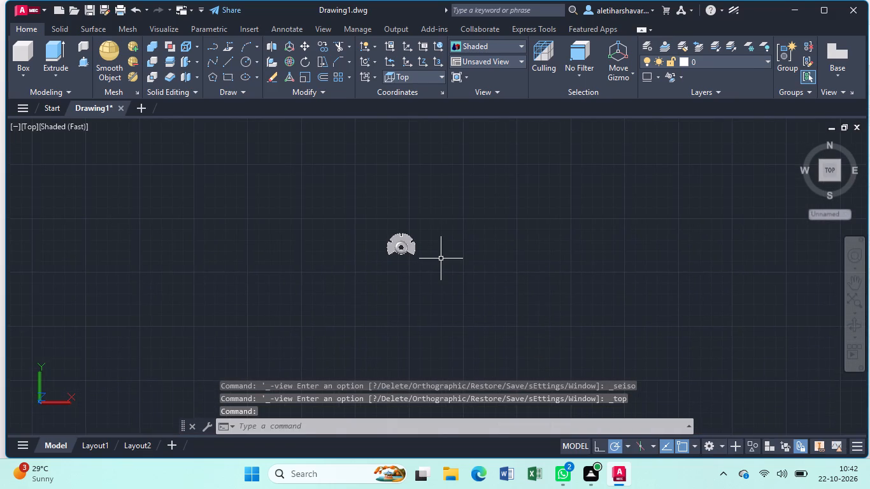
scroll(441, 259, "up", 6)
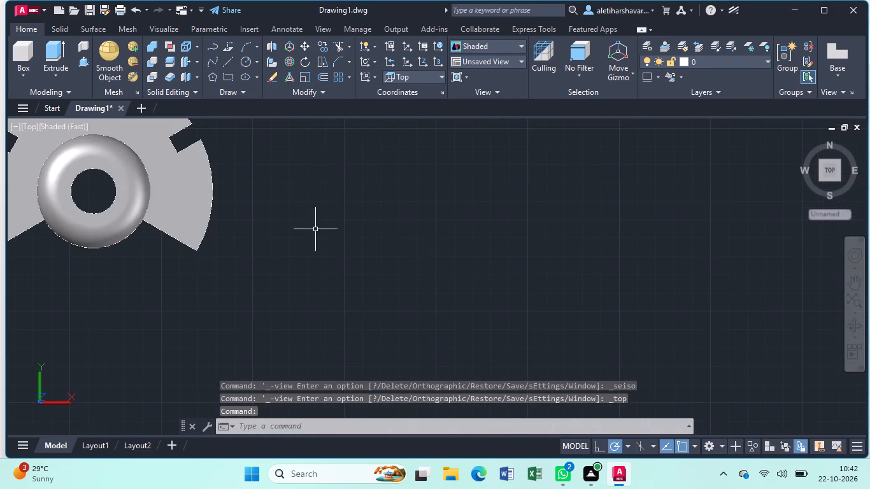
middle_click_drag(255, 225, 440, 316)
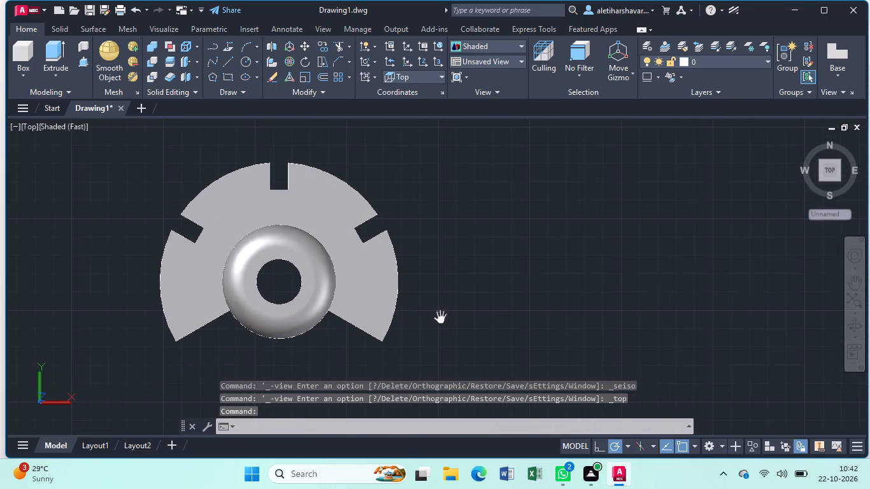
Orbit freely around the slotted plate and examine the boss, its rounded top, the cross hole and the slots from several sides.
left_click(849, 321)
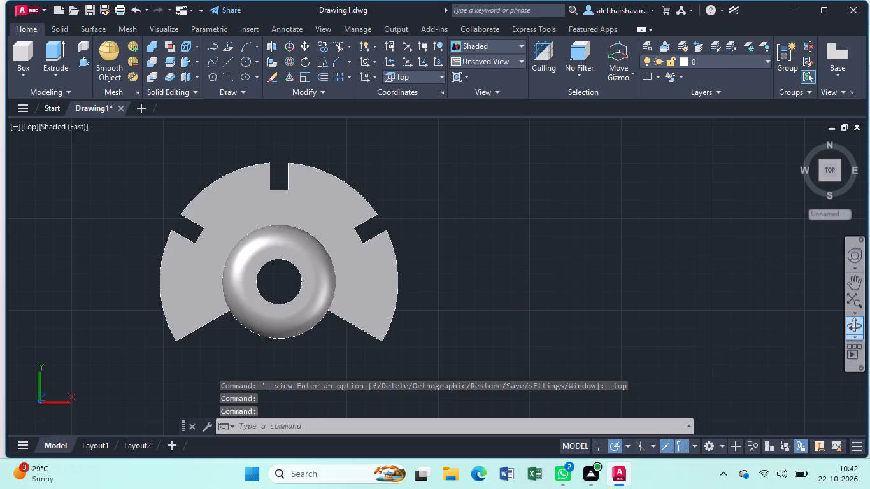
left_click_drag(510, 305, 481, 318)
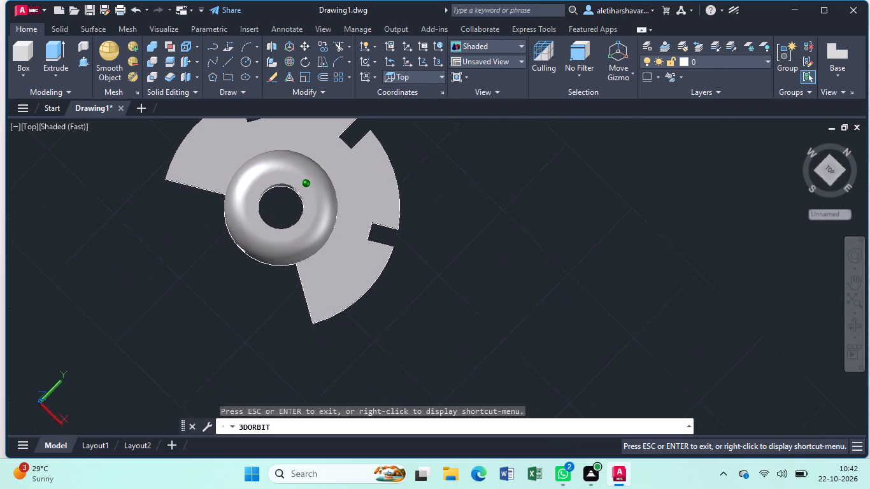
left_click_drag(481, 318, 569, 271)
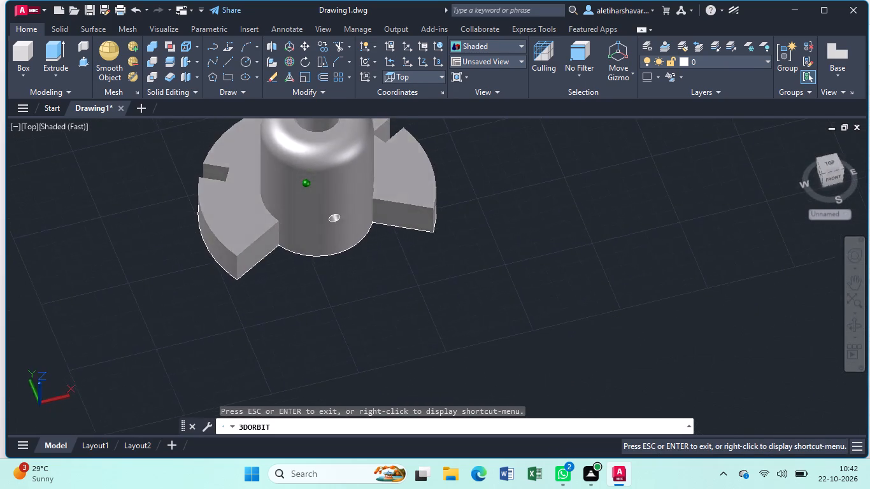
left_click_drag(569, 271, 514, 292)
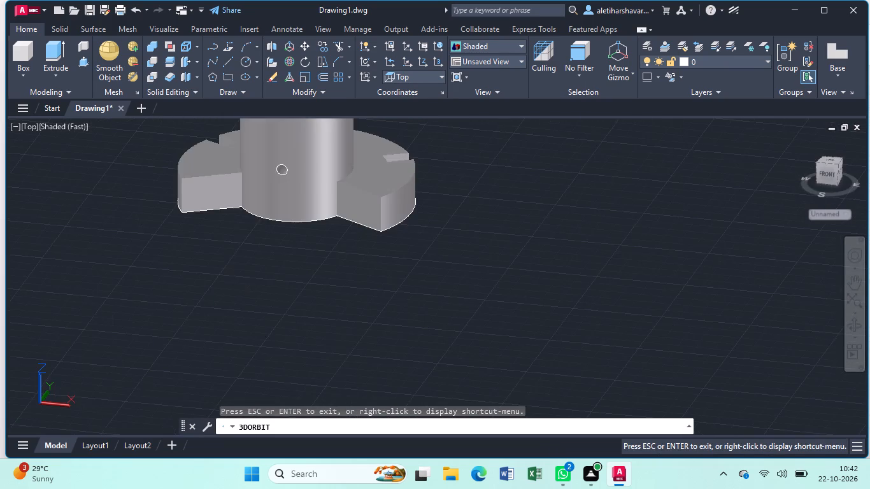
left_click_drag(394, 181, 431, 285)
left_click_drag(353, 153, 362, 173)
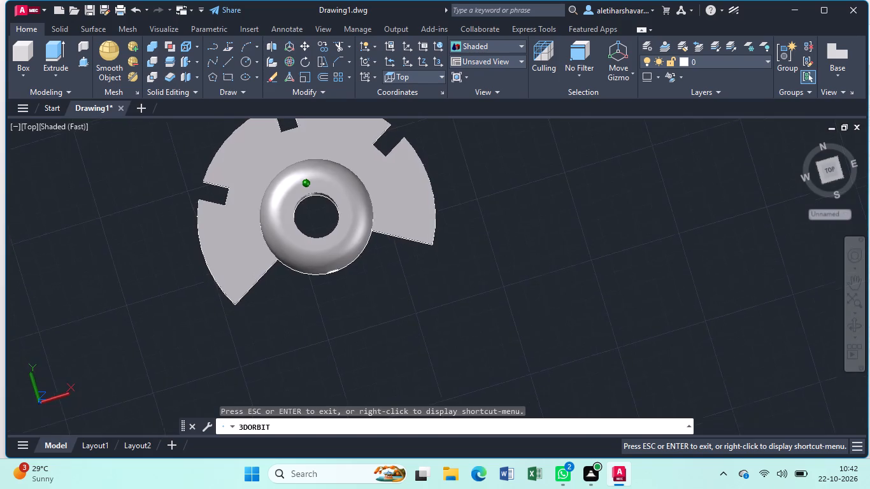
left_click_drag(362, 173, 362, 223)
left_click_drag(338, 217, 359, 263)
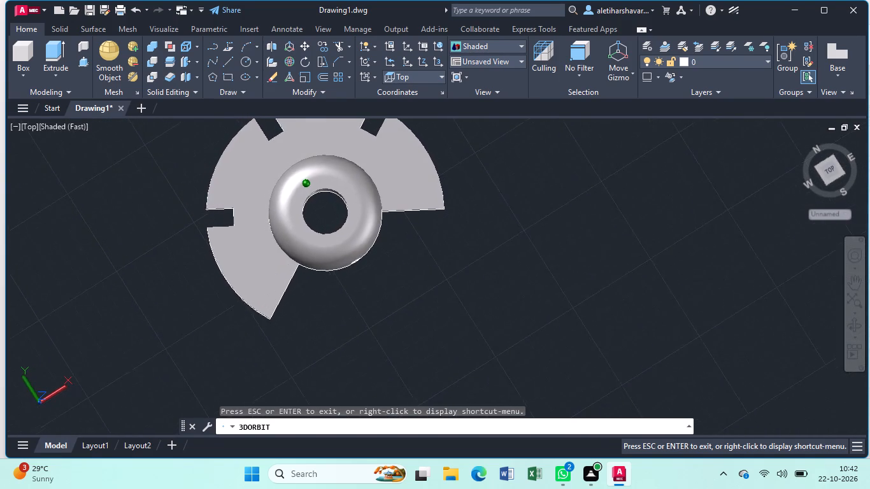
left_click_drag(359, 263, 550, 206)
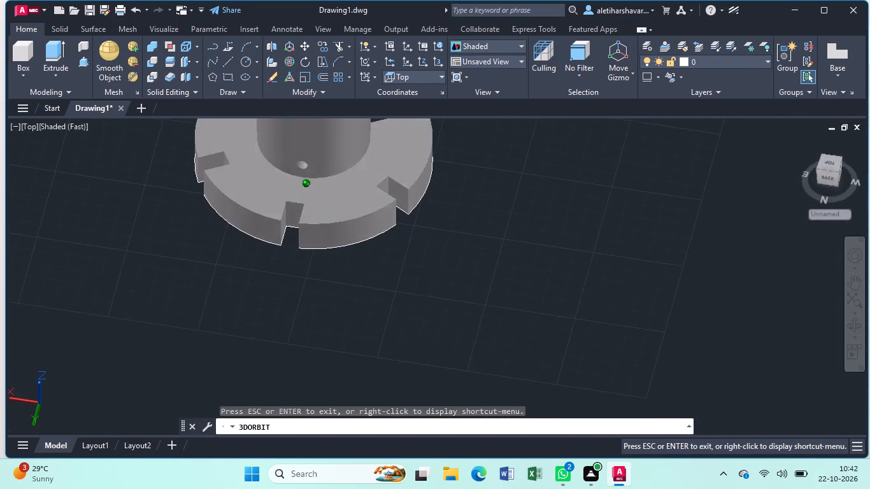
left_click_drag(550, 206, 438, 322)
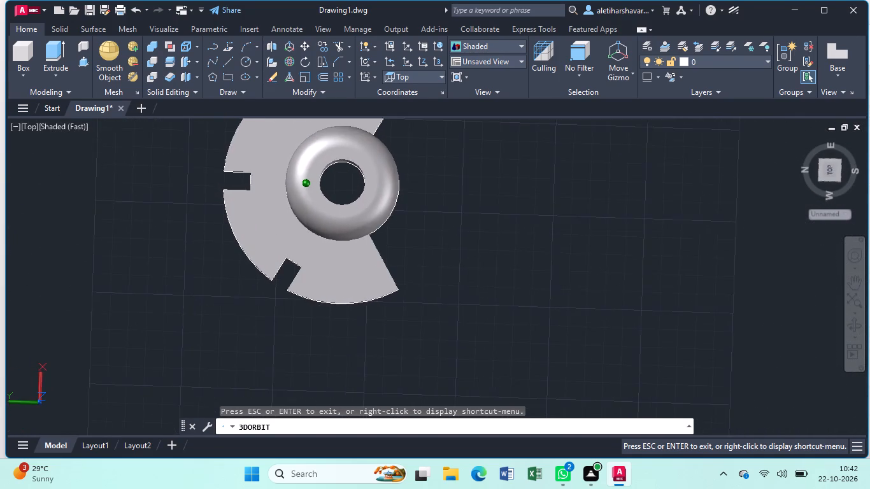
left_click_drag(438, 322, 352, 351)
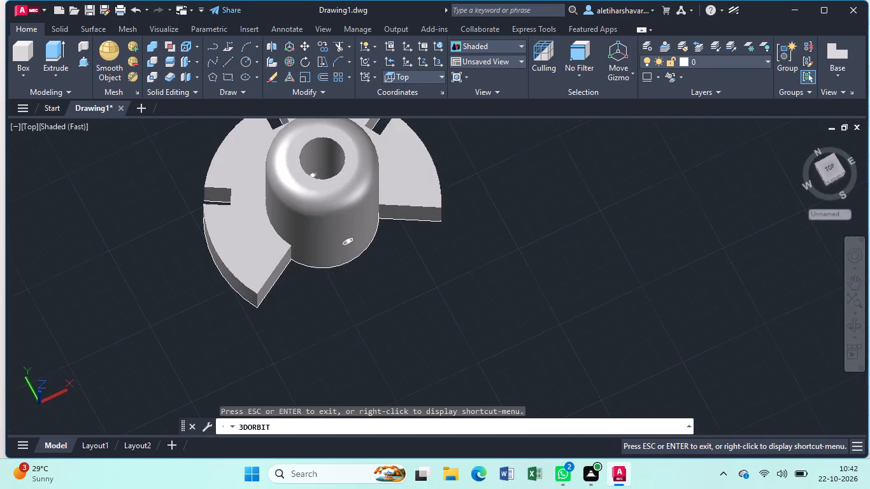
left_click_drag(346, 281, 393, 381)
left_click_drag(376, 336, 408, 343)
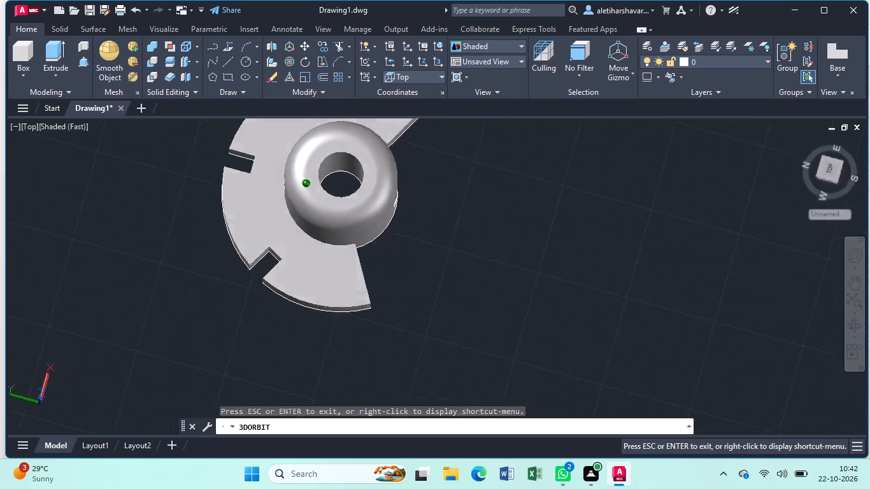
left_click_drag(408, 343, 454, 330)
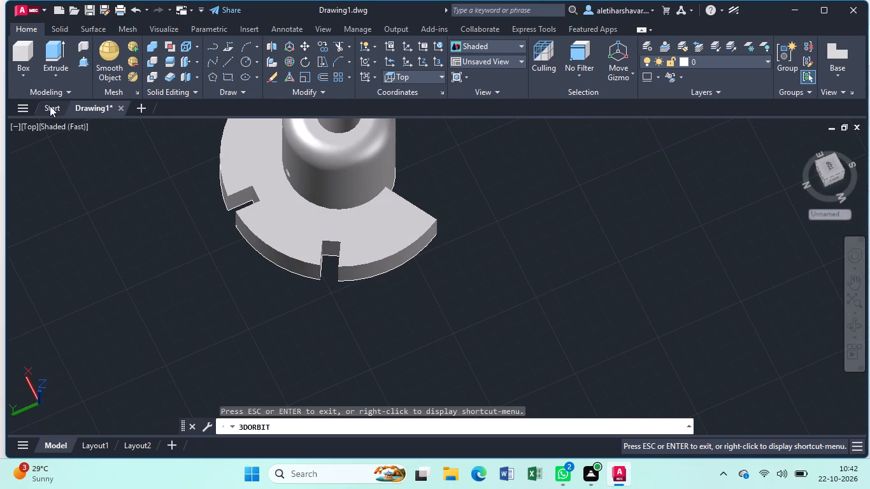
left_click(30, 128)
key("Escape")
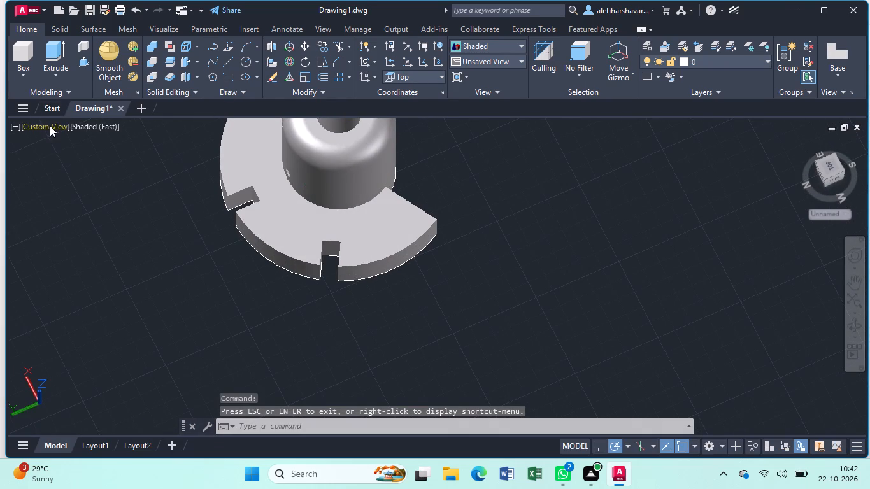
Return to the Top view and examine the slotted plate and boss close up.
left_click(50, 125)
left_click(134, 162)
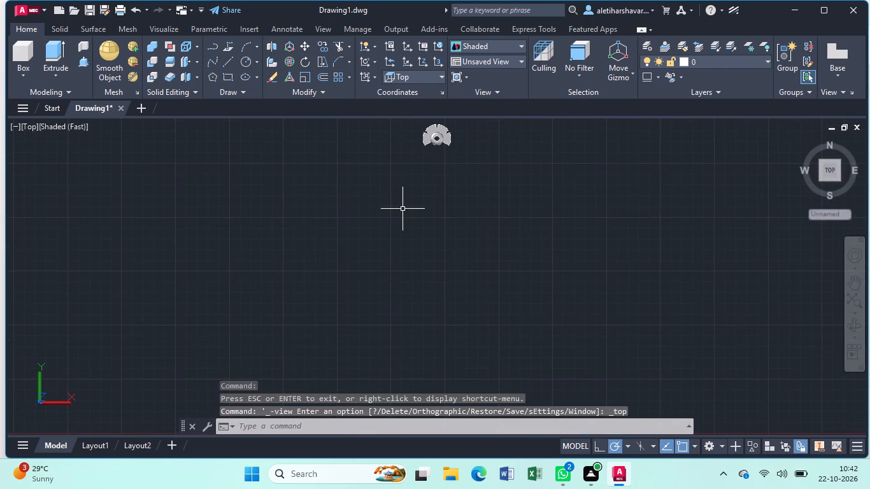
left_click(404, 208)
scroll(407, 194, "up", 2)
middle_click_drag(426, 174, 426, 182)
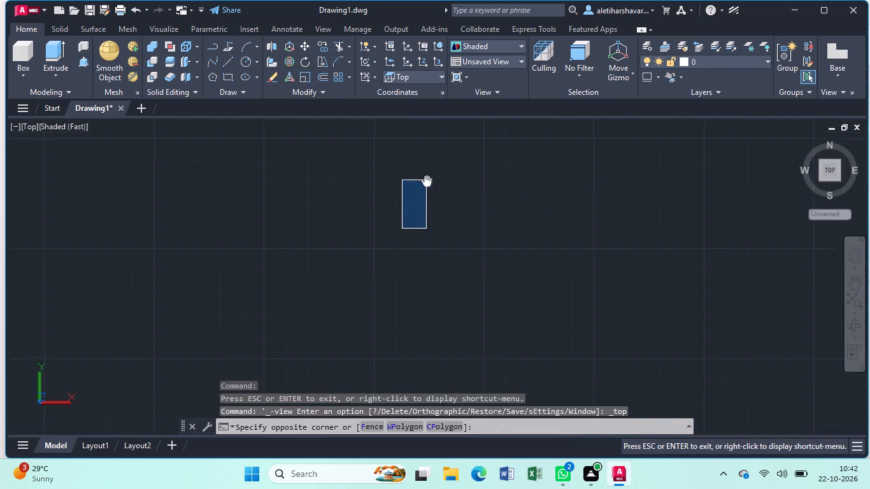
middle_click_drag(426, 182, 314, 355)
scroll(353, 145, "up", 2)
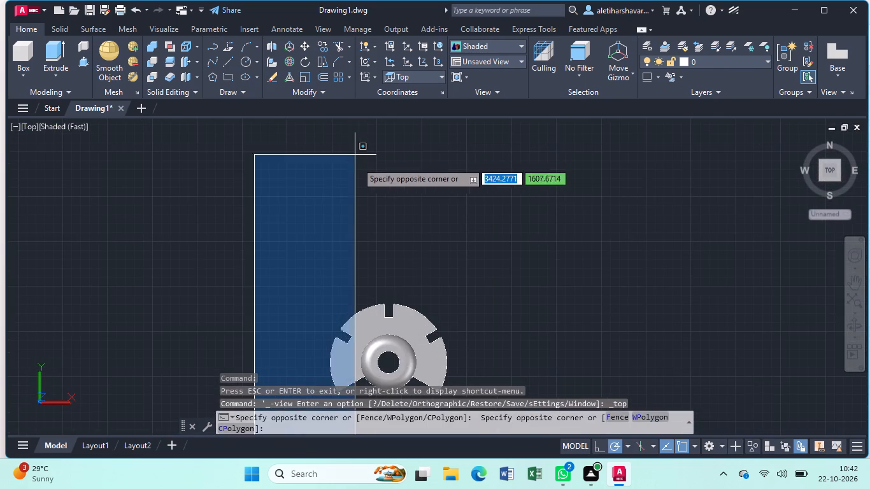
middle_click_drag(405, 252, 403, 163)
scroll(402, 162, "up", 2)
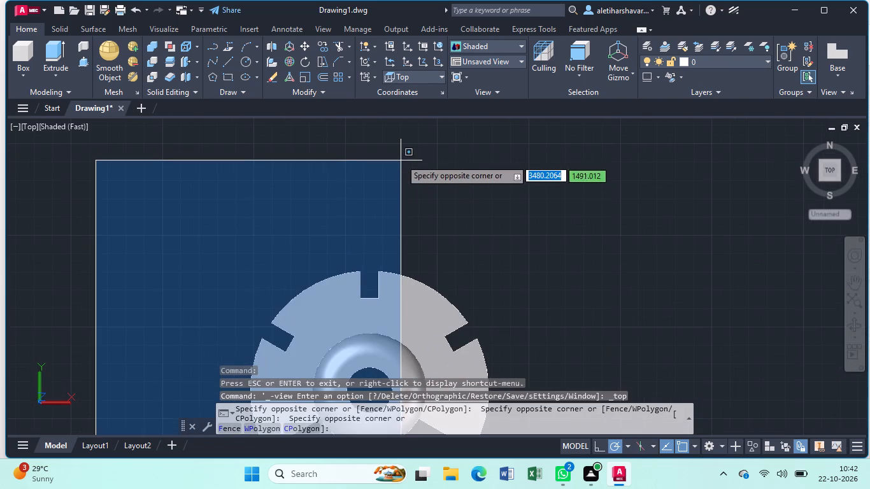
middle_click_drag(427, 311, 443, 192)
left_click_drag(427, 310, 443, 192)
left_click(443, 192)
middle_click(443, 192)
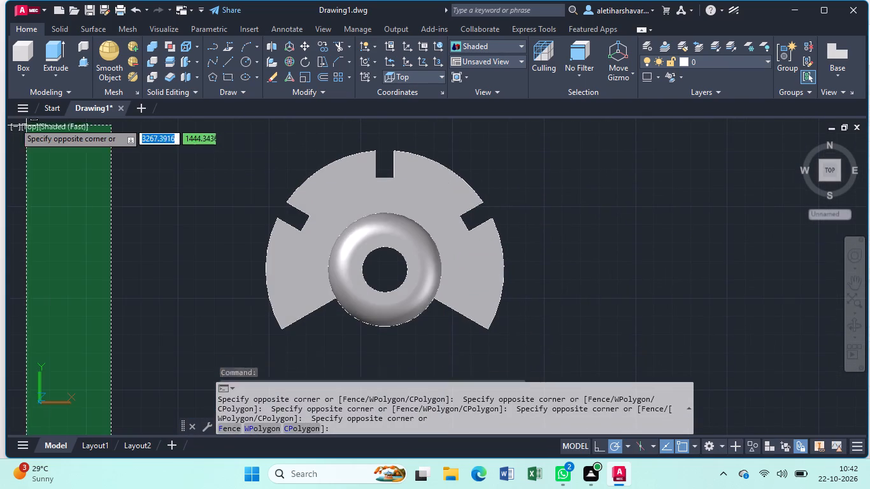
key("Escape")
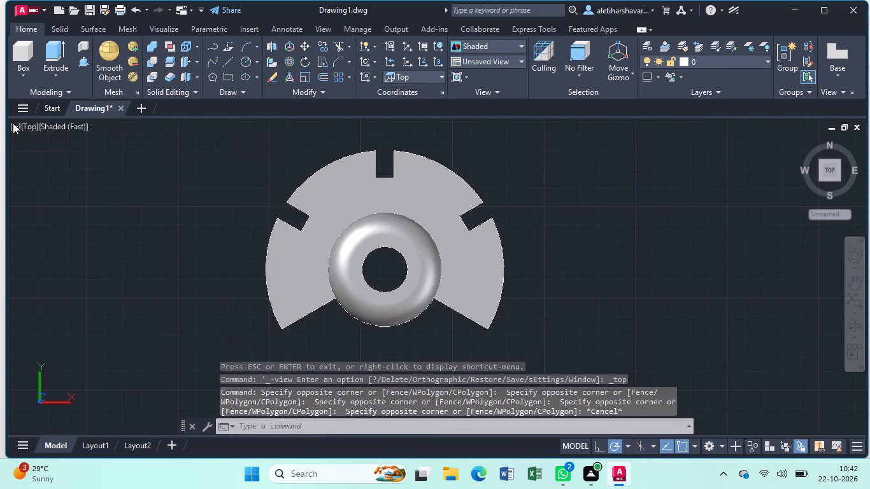
Orbit from the Top view to a tilted rear view and examine the boss, cross hole and plate slots.
left_click(850, 320)
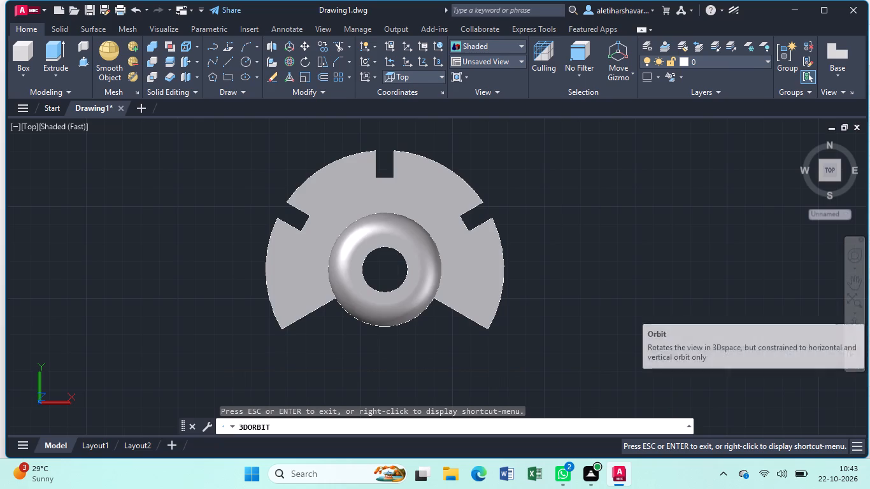
left_click_drag(592, 285, 587, 322)
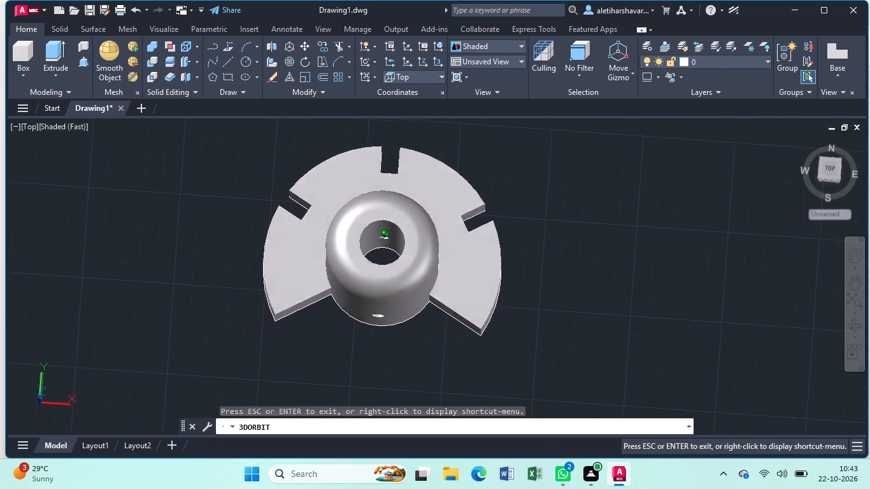
left_click_drag(587, 322, 592, 329)
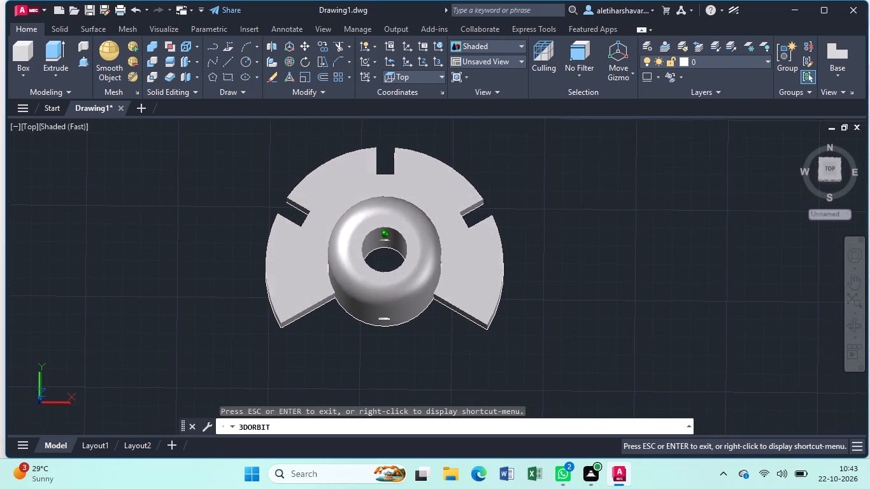
left_click_drag(592, 329, 588, 393)
left_click_drag(576, 215, 587, 363)
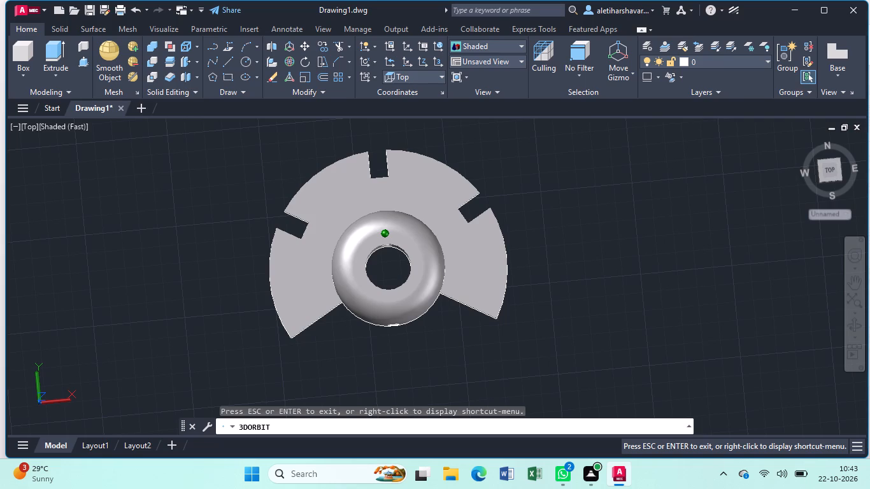
right_click_drag(572, 354, 560, 362)
left_click_drag(562, 353, 569, 382)
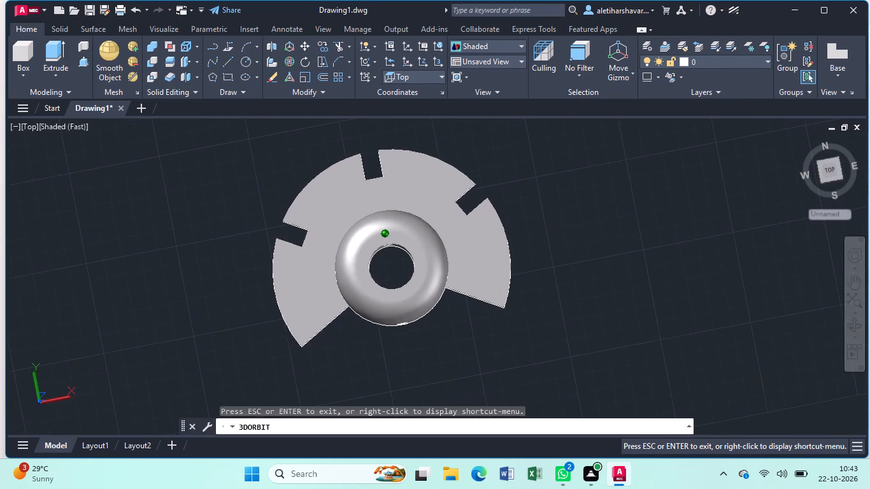
left_click_drag(569, 382, 713, 386)
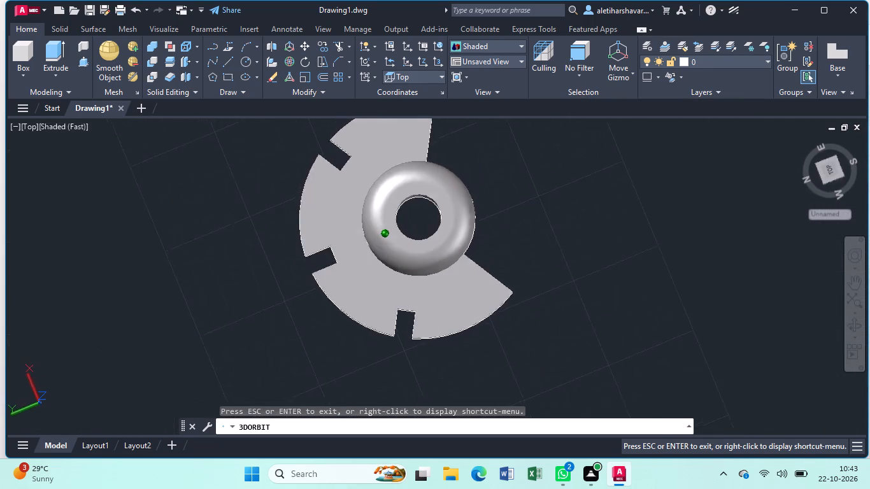
left_click_drag(713, 386, 790, 348)
middle_click_drag(659, 290, 657, 334)
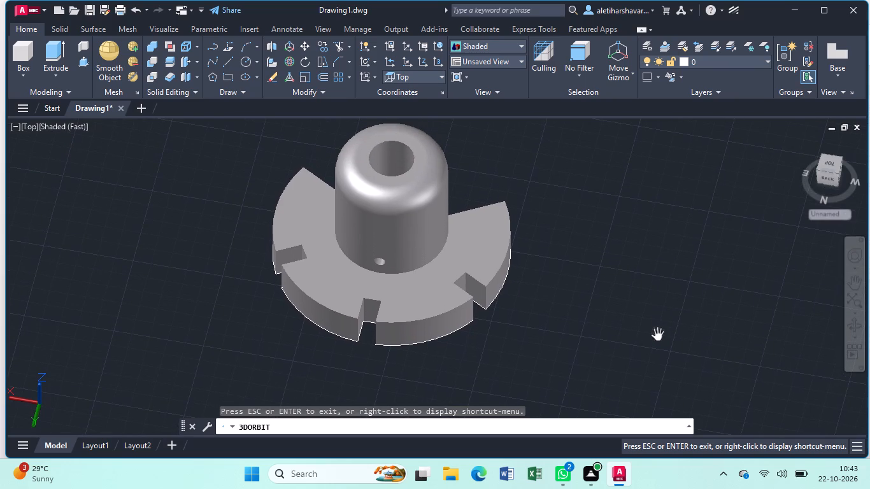
key("Escape")
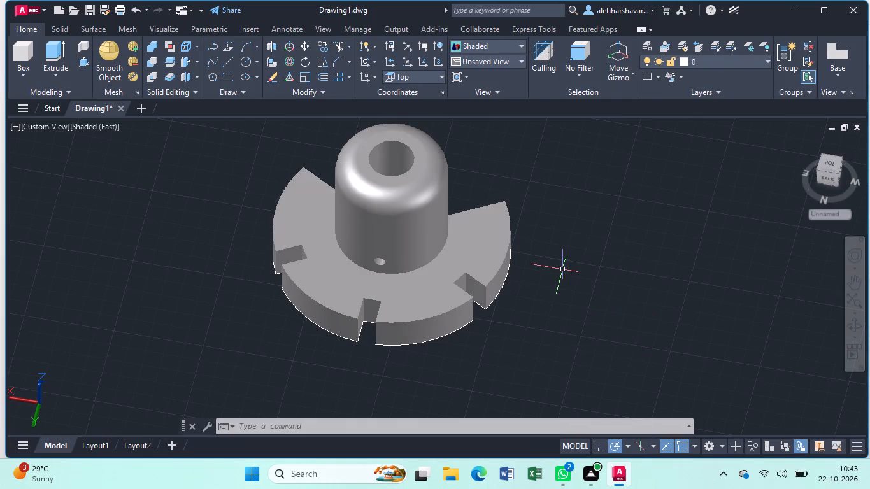
middle_click_drag(555, 258, 561, 289)
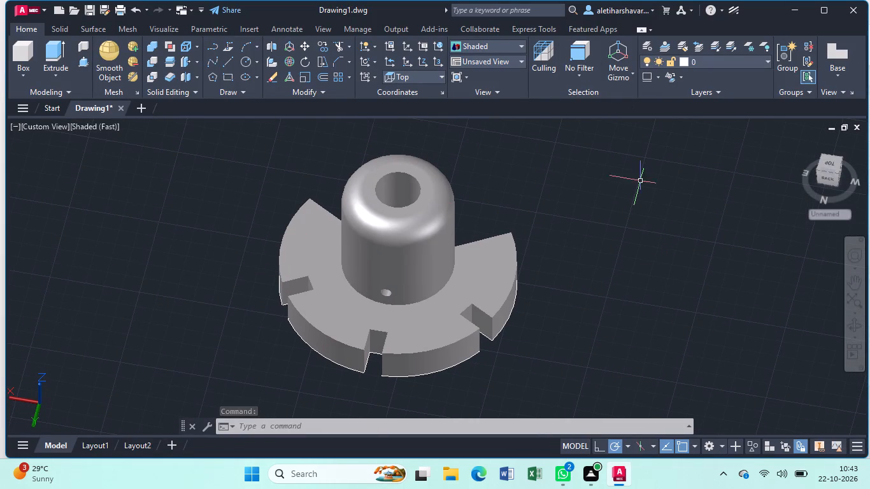
Switch the workspace to Mechanical.
left_click(723, 445)
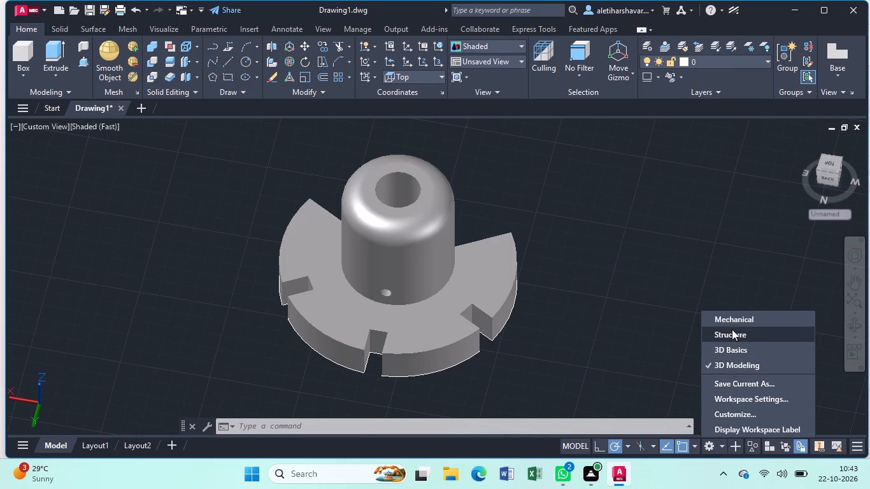
left_click(732, 321)
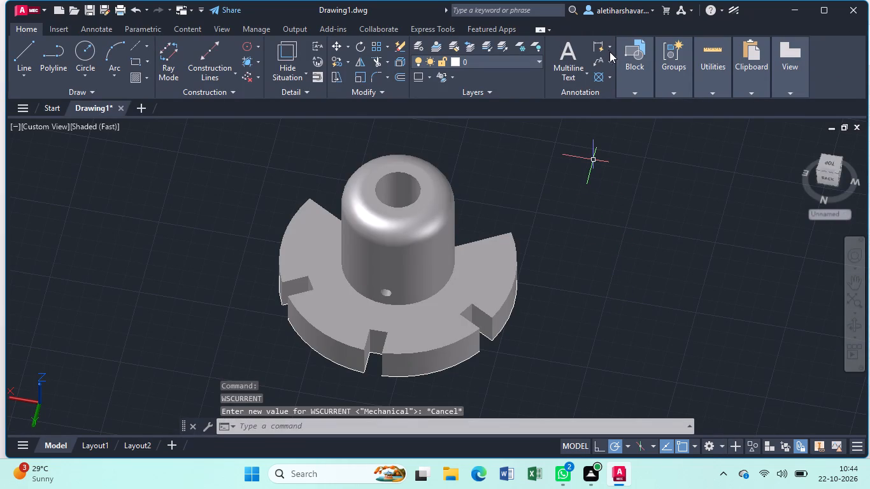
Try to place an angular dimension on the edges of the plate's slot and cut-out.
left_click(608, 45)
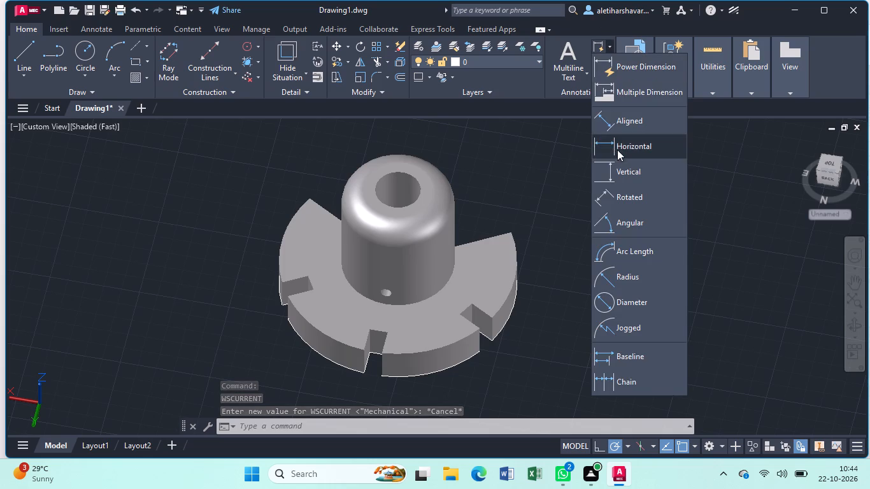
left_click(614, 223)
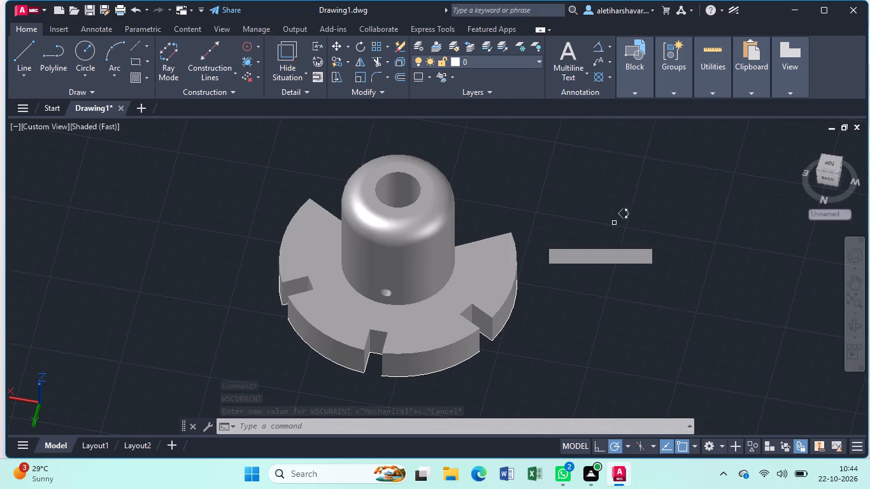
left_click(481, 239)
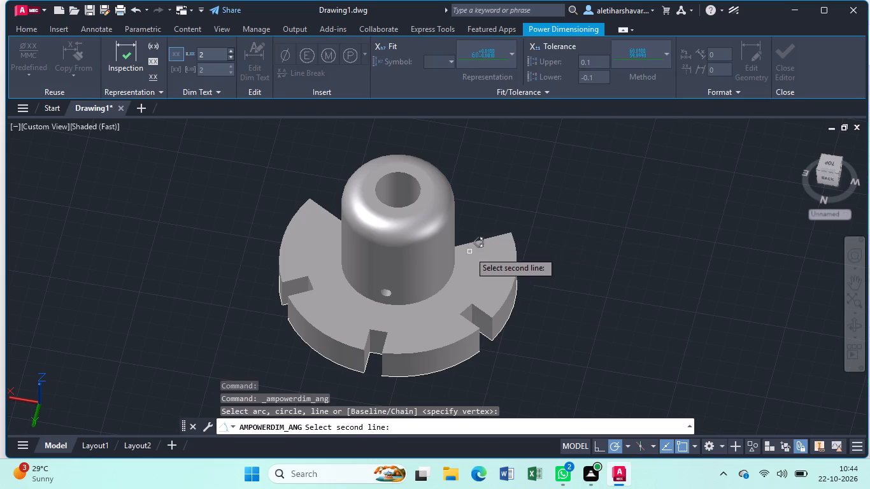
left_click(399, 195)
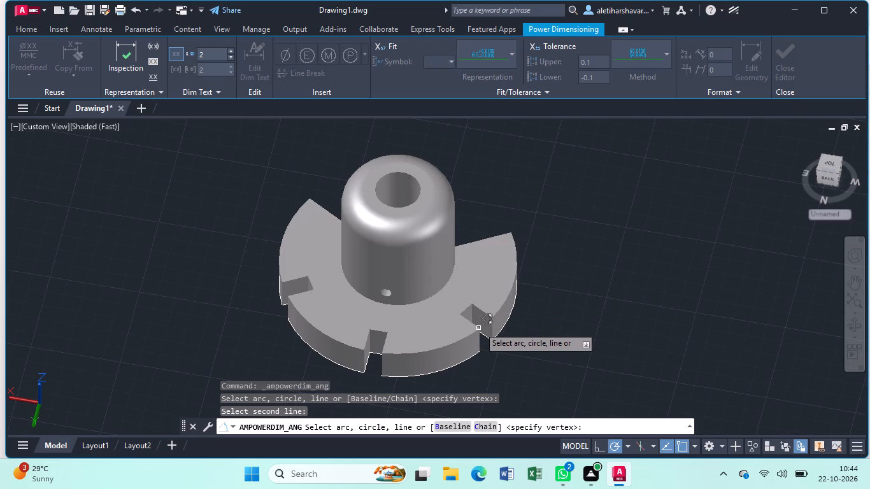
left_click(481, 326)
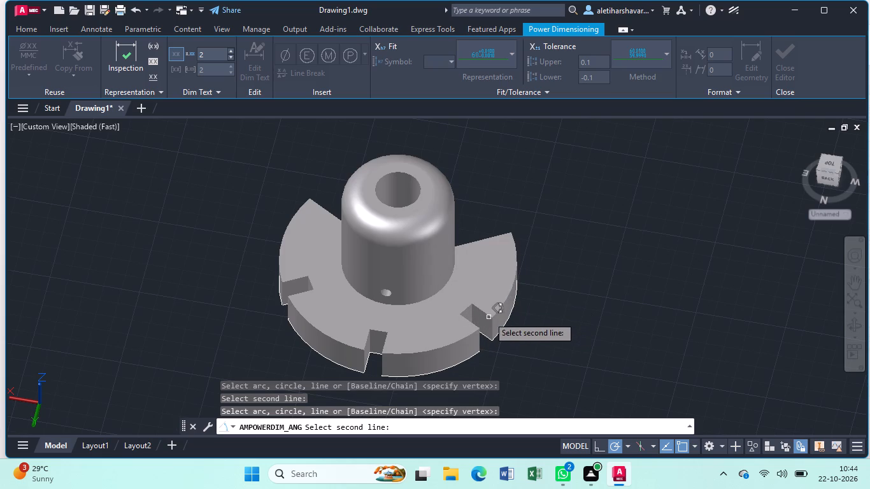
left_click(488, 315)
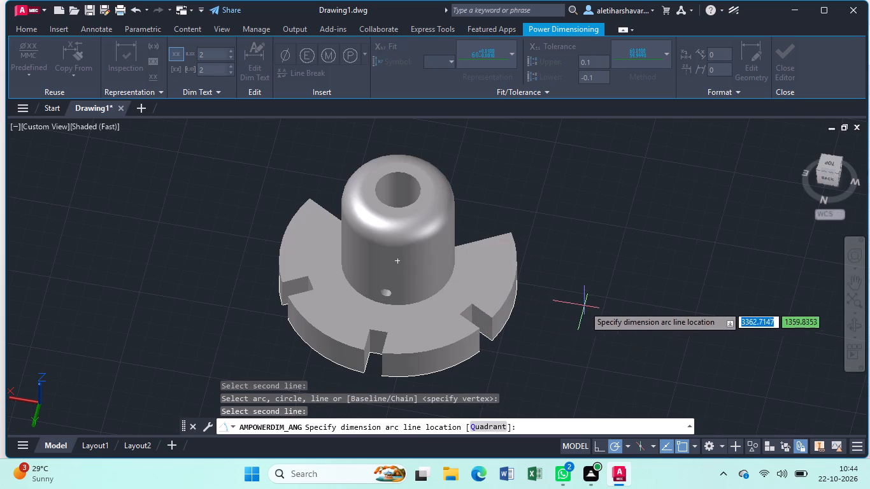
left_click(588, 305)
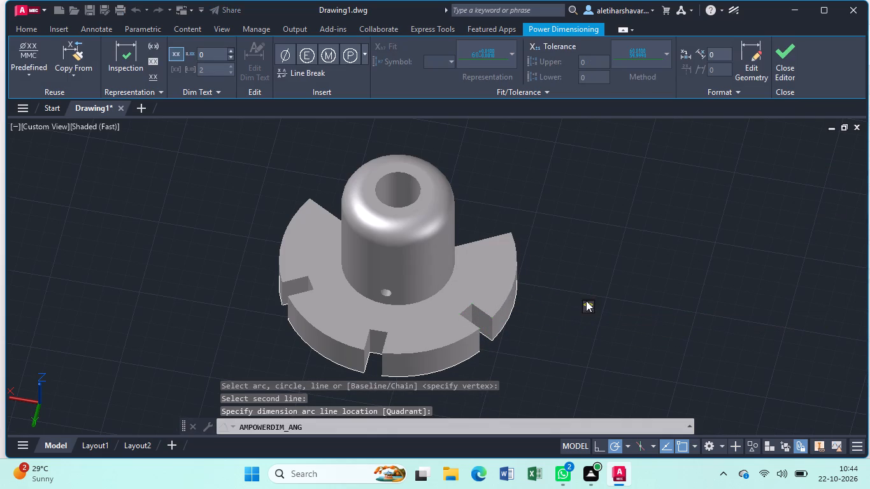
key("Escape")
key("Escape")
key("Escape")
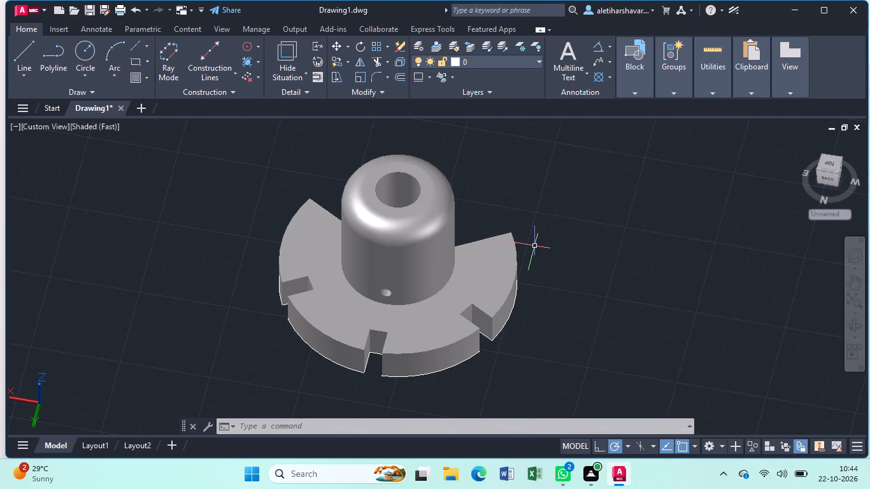
Save the drawing in Documents under the file name "spinder nose".
key("ctrl+s")
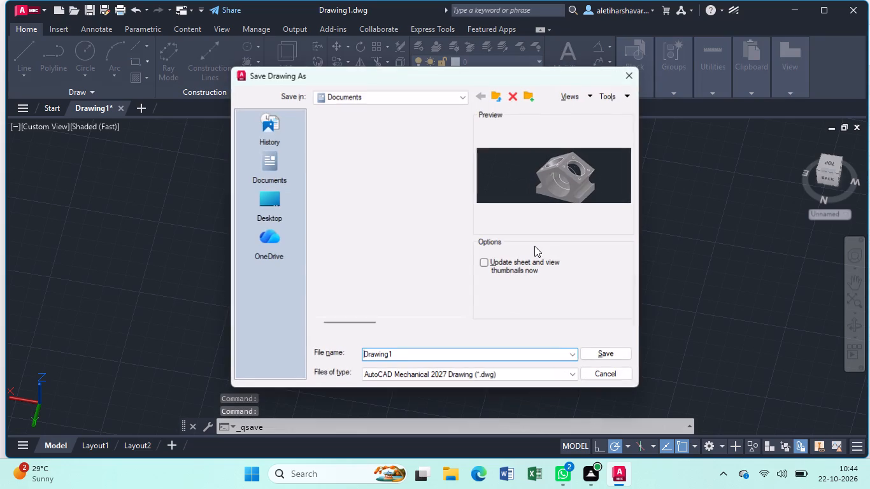
left_click(562, 352)
key("BackSpace")
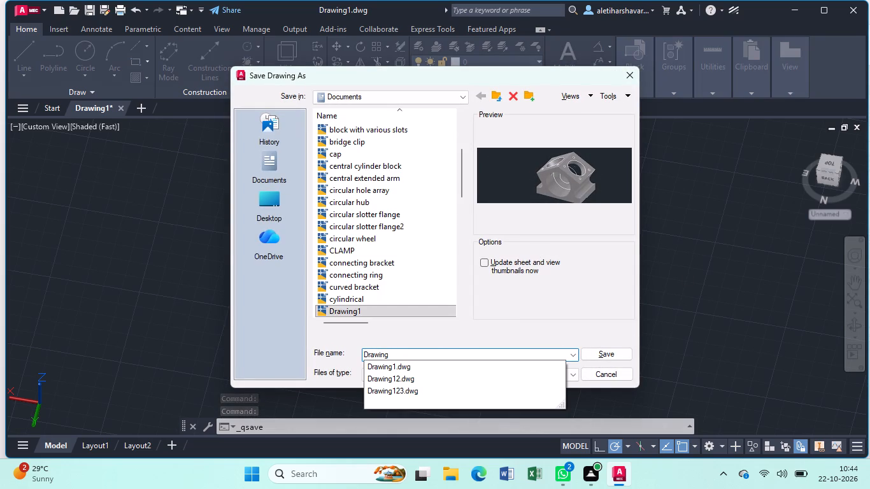
key("BackSpace")
key("BackSpace")
key("BackSpace")
key("BackSpace")
key("BackSpace")
key("BackSpace")
key("BackSpace")
key("BackSpace")
key("BackSpace")
key("BackSpace")
key("BackSpace")
key("BackSpace")
key("BackSpace")
key("BackSpace")
key("BackSpace")
key("BackSpace")
key("BackSpace")
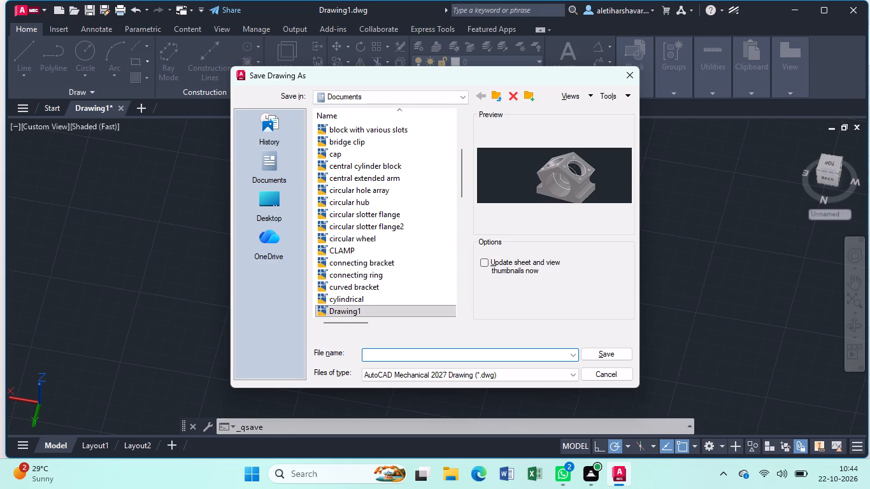
key("s")
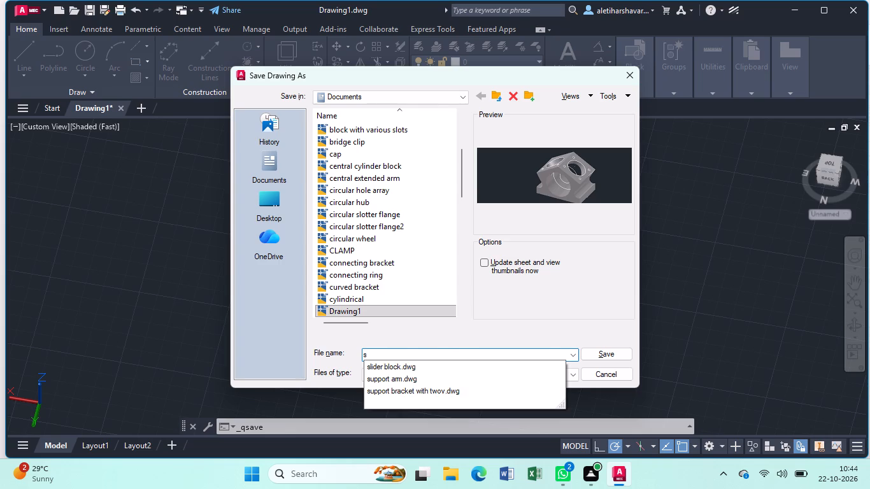
type("pinder")
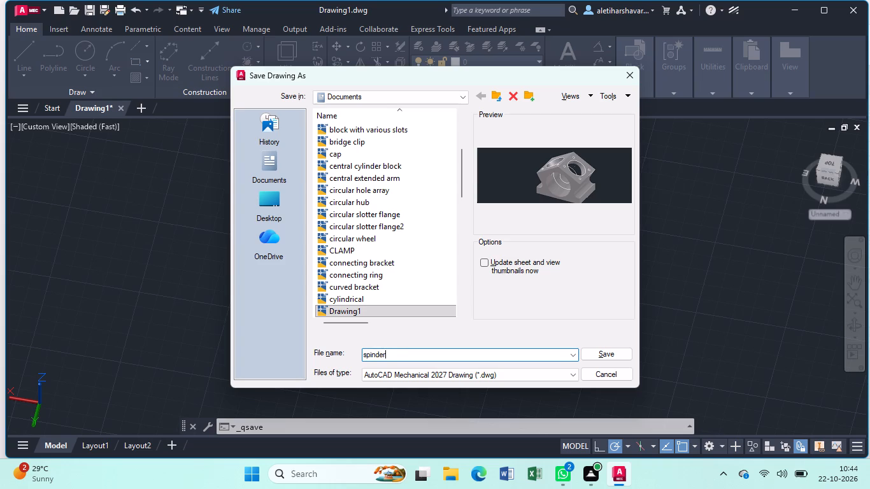
key("space")
type("nose")
key("Return")
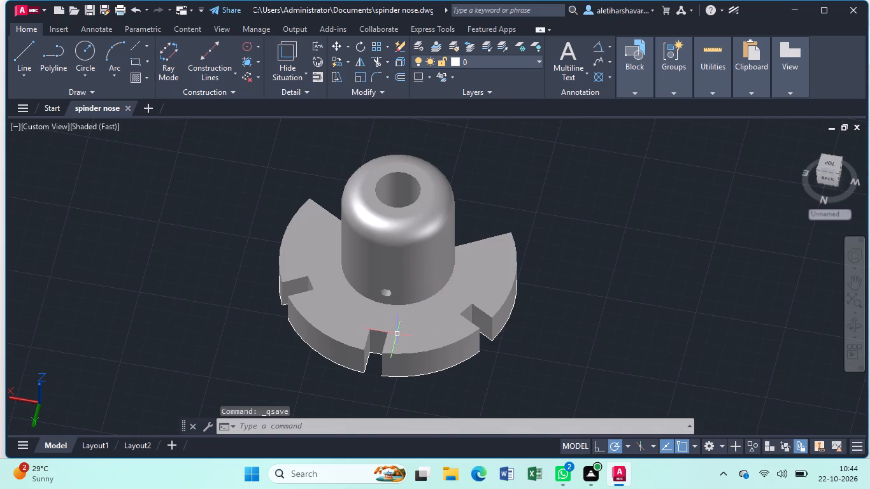
Set up a centred landscape plot on ISO A4 (297.00 x 210.00 MM) paper using the DWG To PDF.pc3 plotter.
type("lo")
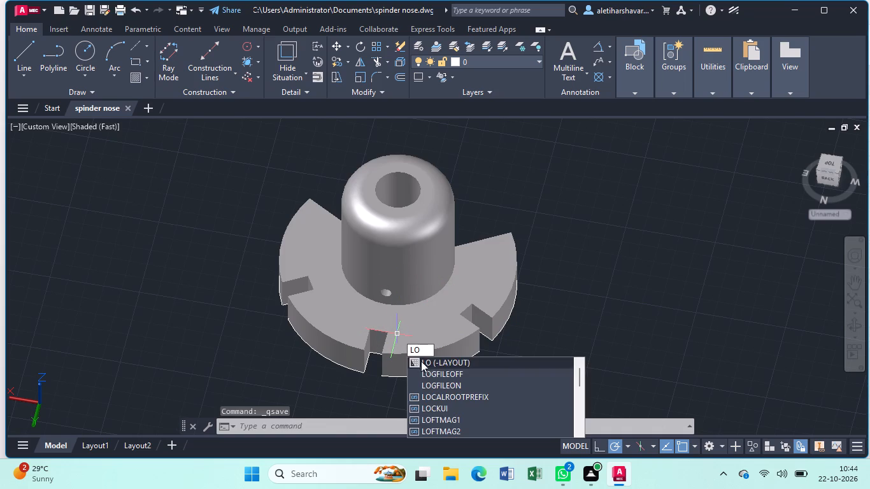
left_click(437, 371)
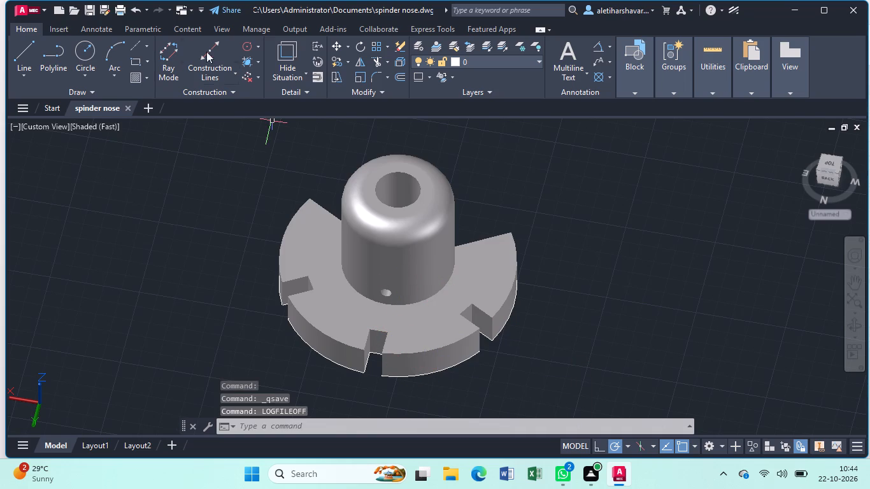
type("plo")
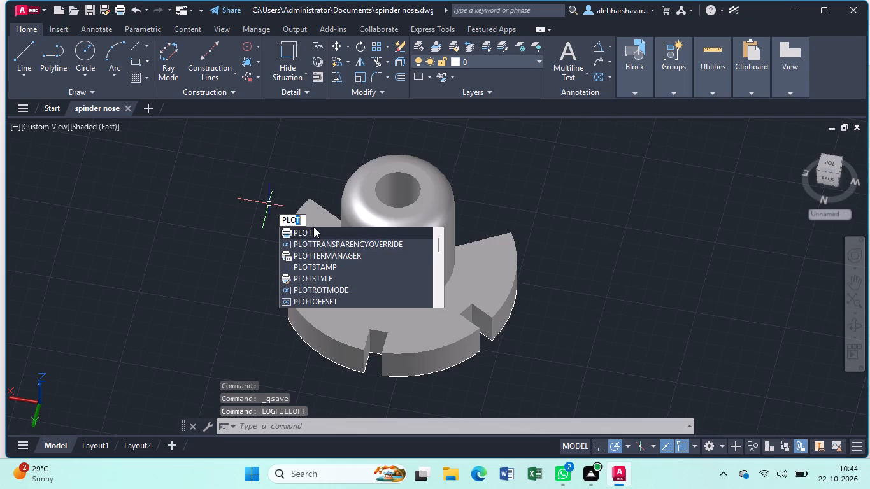
left_click(313, 227)
left_click(313, 234)
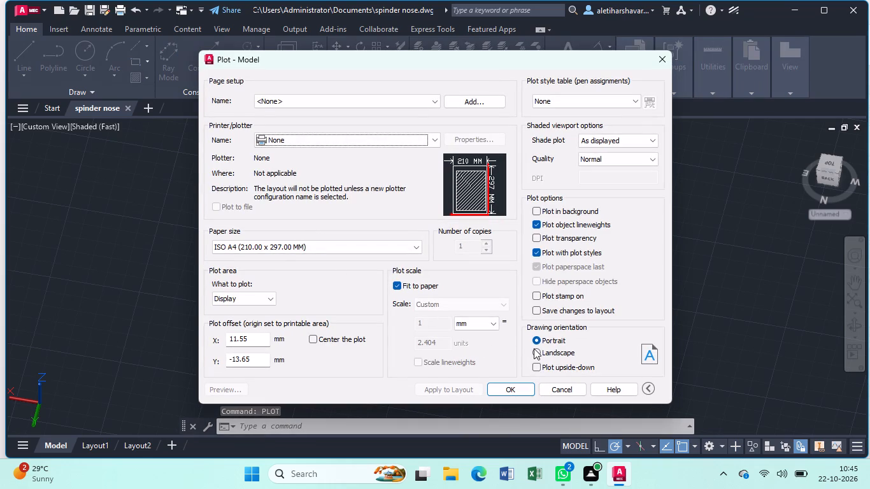
left_click(534, 348)
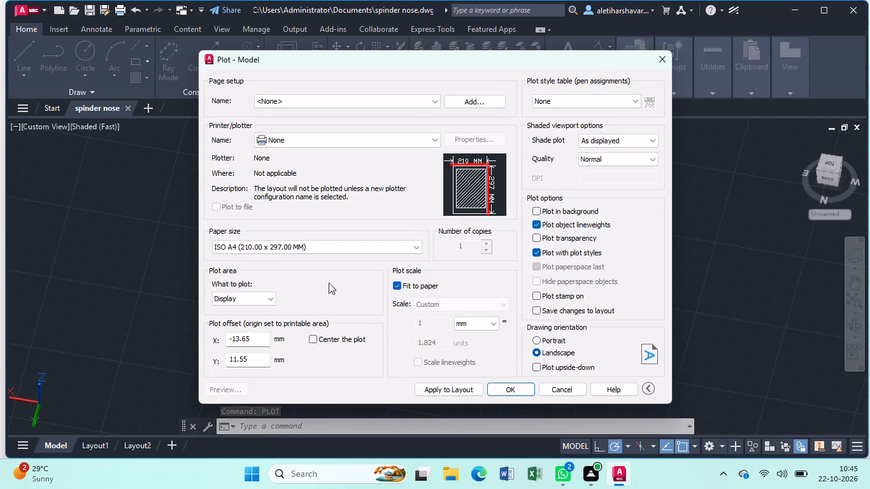
left_click(417, 249)
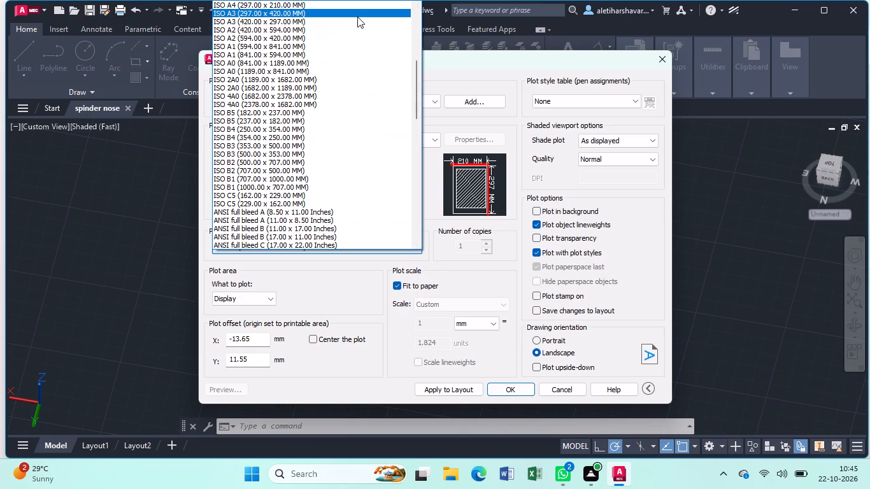
left_click(358, 0)
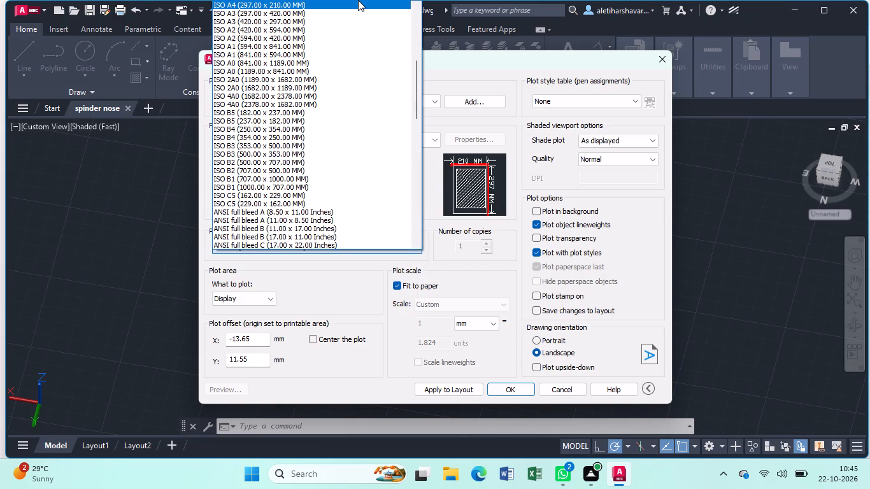
left_click(359, 0)
left_click(314, 3)
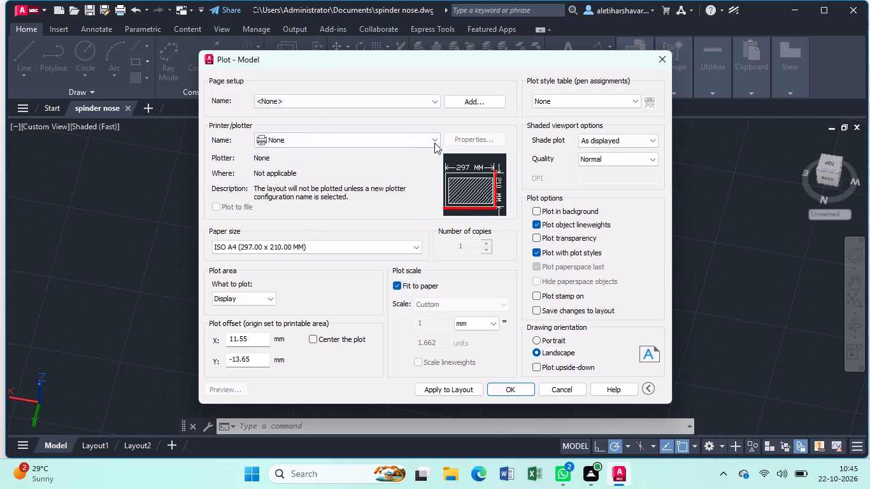
left_click(437, 139)
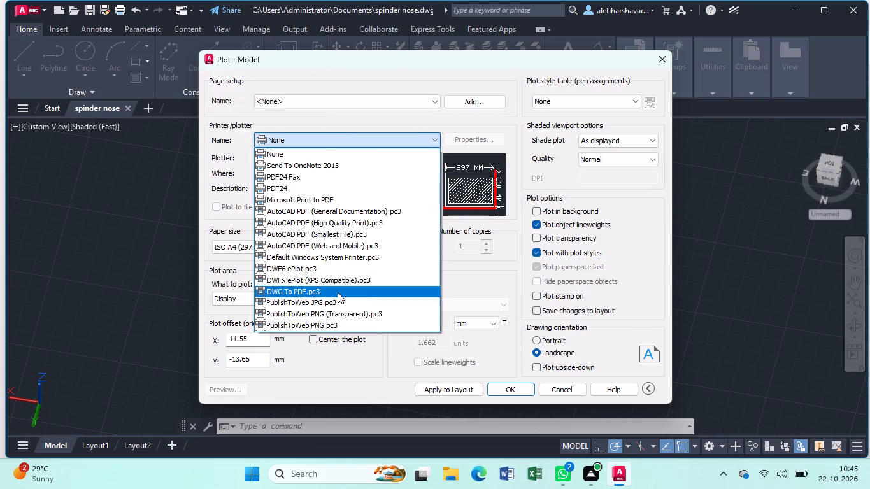
left_click(338, 292)
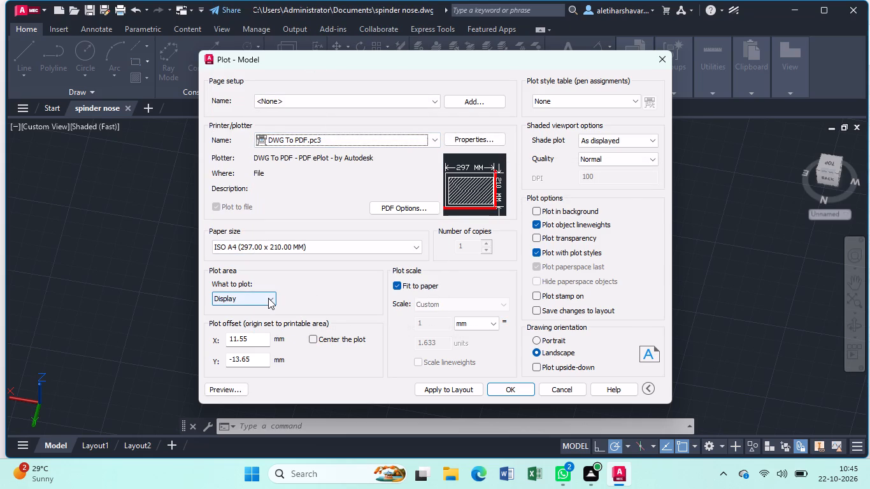
left_click(312, 335)
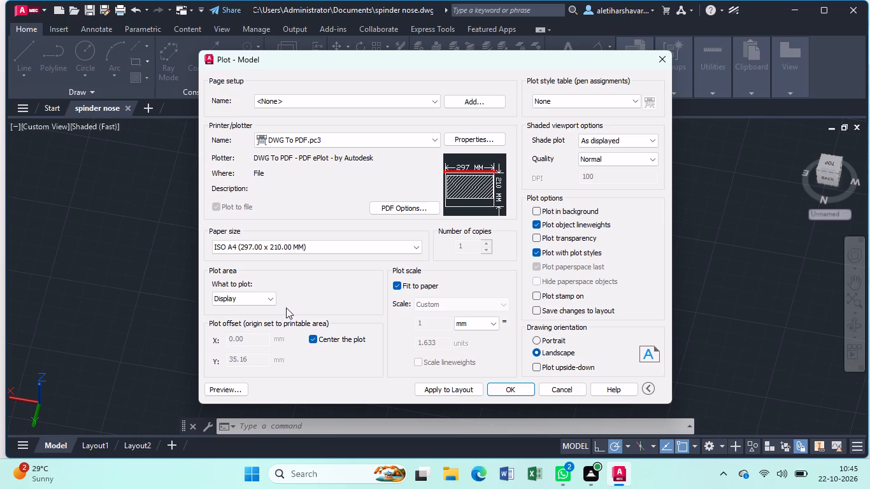
Define the plot area as a window enclosing the whole slotted plate and boss.
left_click(270, 298)
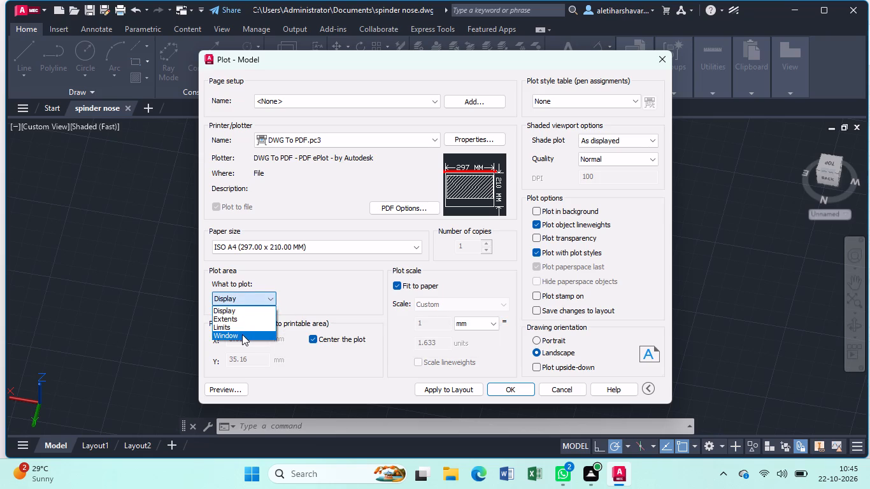
left_click(242, 334)
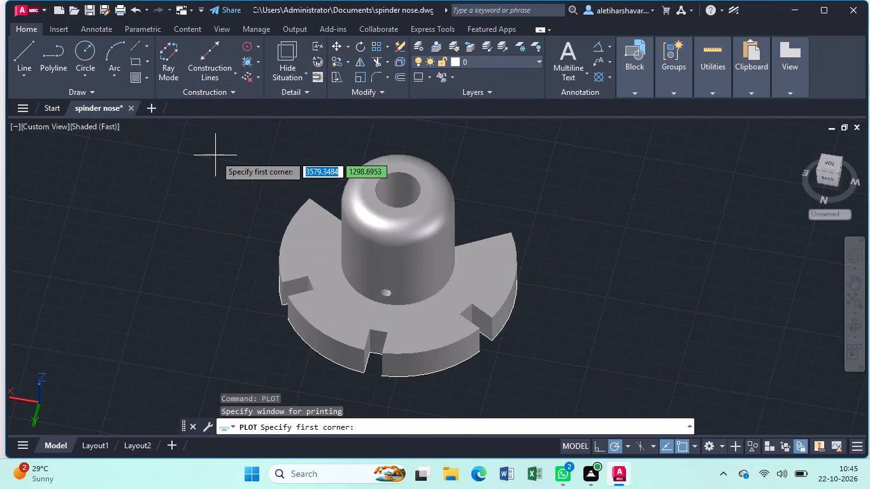
left_click(210, 143)
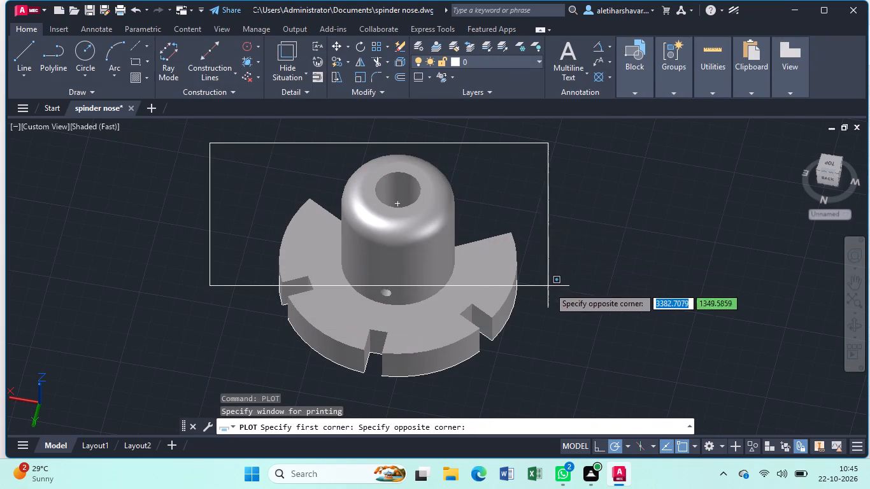
left_click(584, 395)
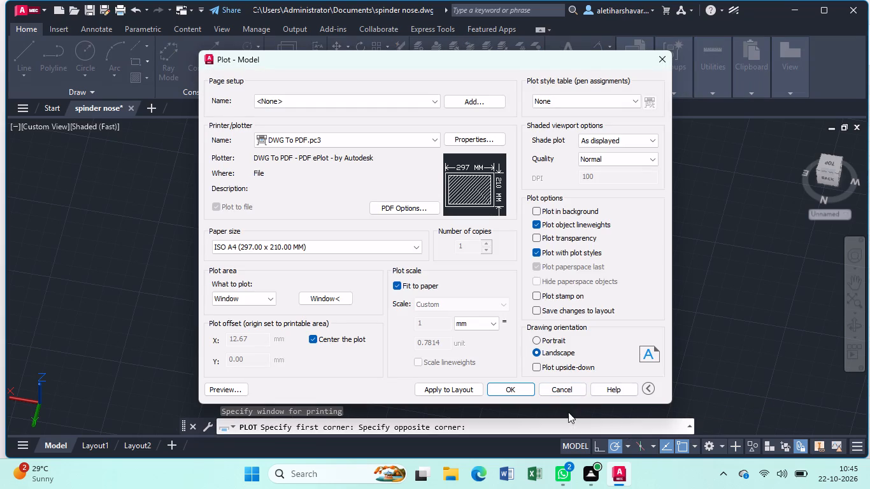
Plot the model to spinder nose-Model.pdf in Documents and close the PDF that opens.
left_click(525, 390)
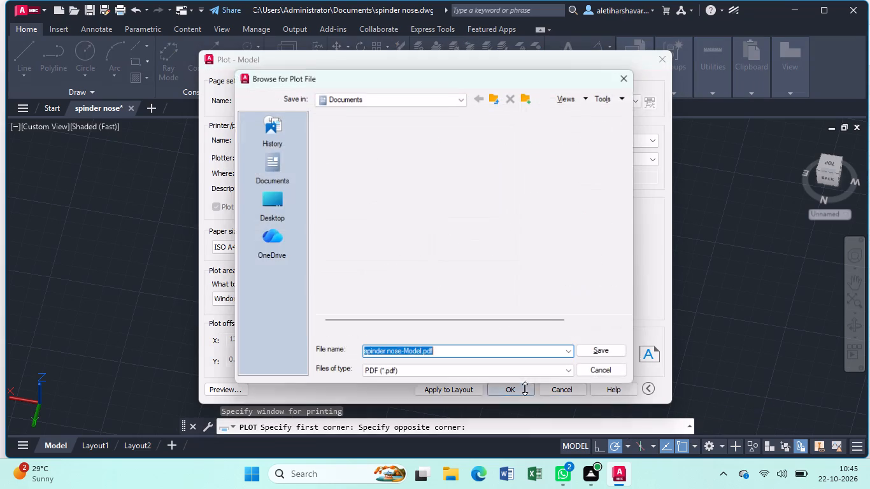
left_click(599, 350)
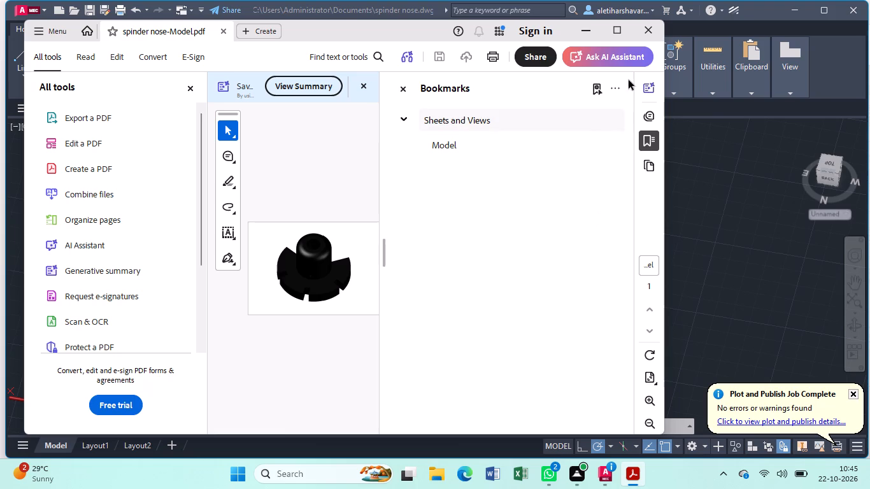
left_click(655, 27)
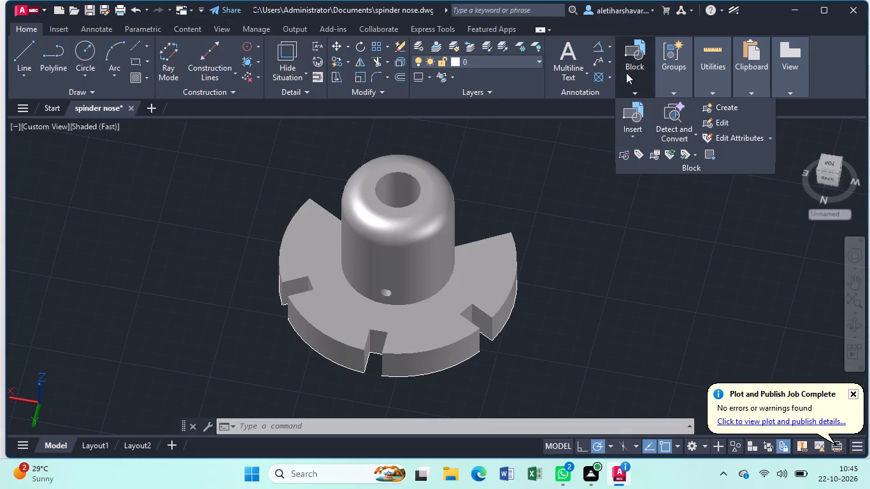